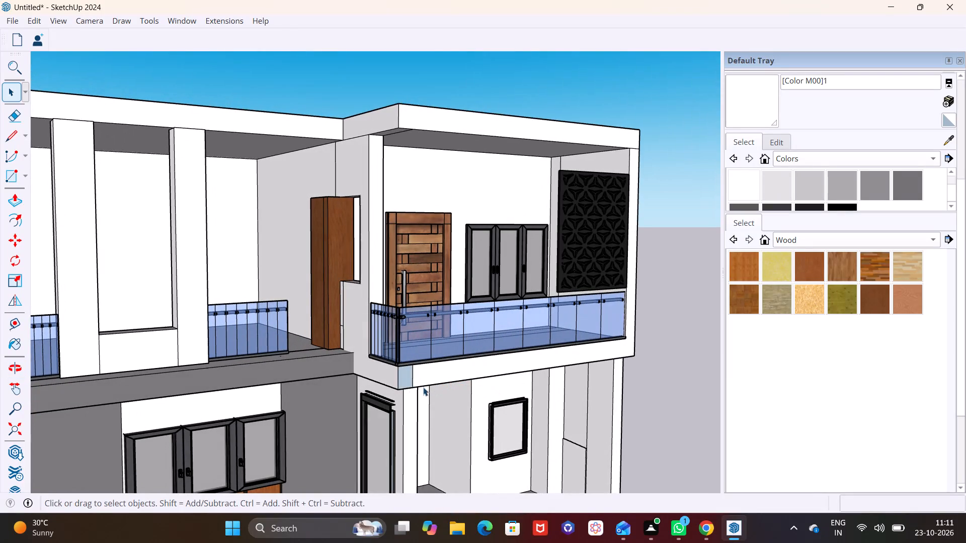
Scale the short first-floor balcony railing by about 1.47 along the red axis so it spans from the pillar to the wood-clad post.
shift+middle_drag(423, 387, 385, 329)
middle_click(371, 330)
scroll(371, 330, down, 1)
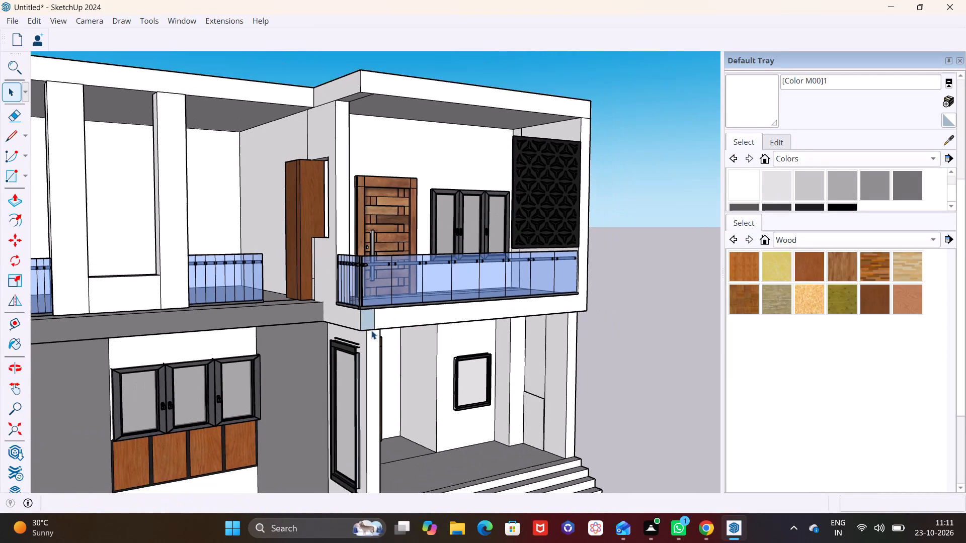
scroll(371, 330, down, 1)
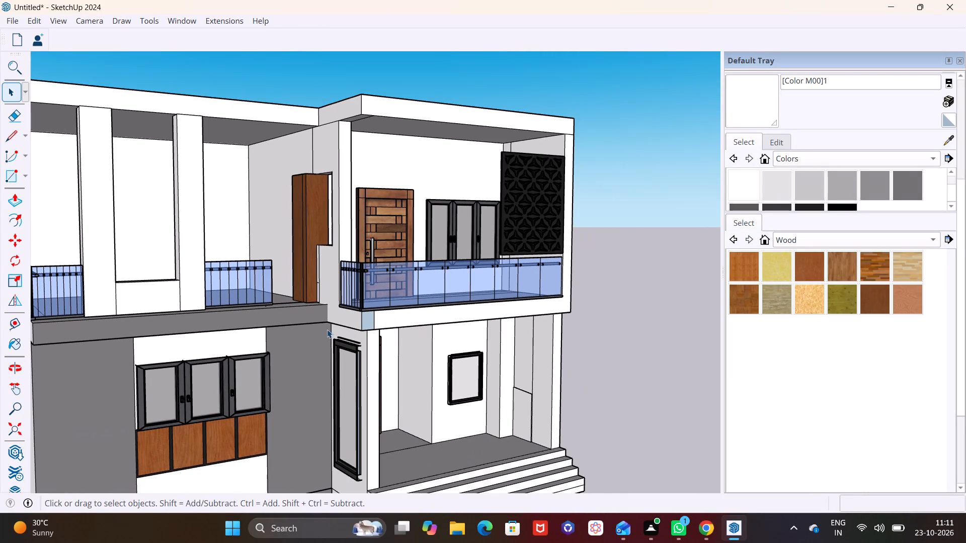
middle_drag(327, 329, 449, 340)
scroll(374, 326, down, 2)
middle_drag(357, 332, 211, 363)
scroll(233, 297, up, 2)
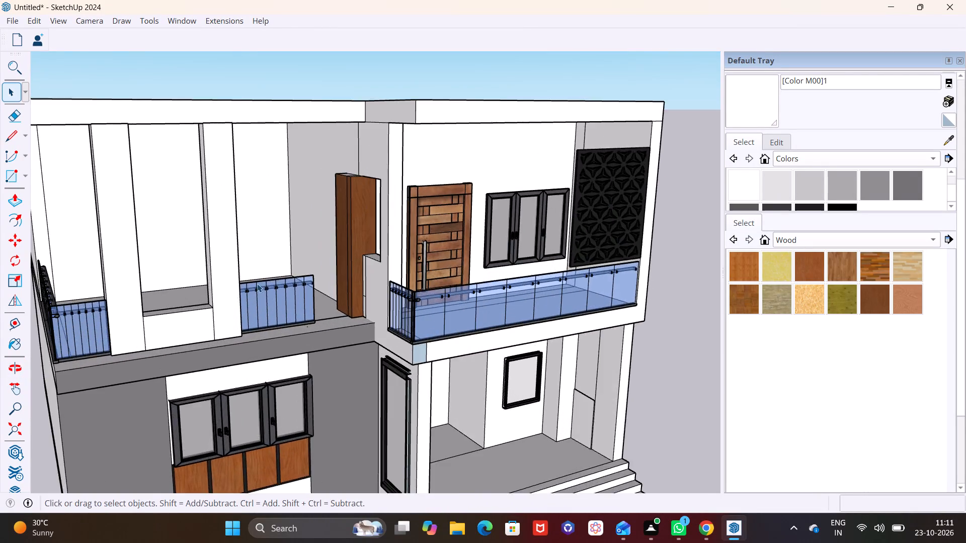
scroll(257, 284, up, 11)
click(237, 328)
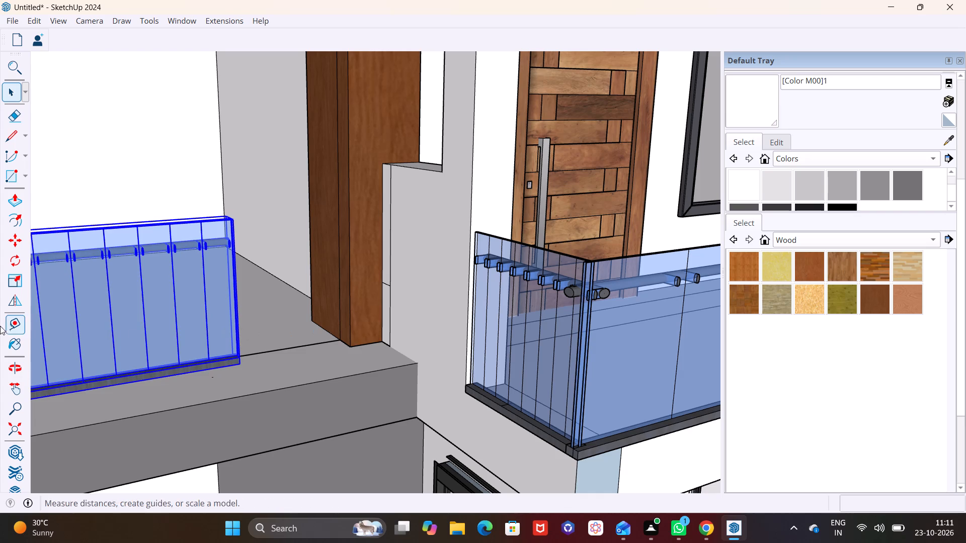
click(19, 283)
middle_drag(261, 288, 193, 308)
middle_drag(193, 298, 359, 284)
click(339, 300)
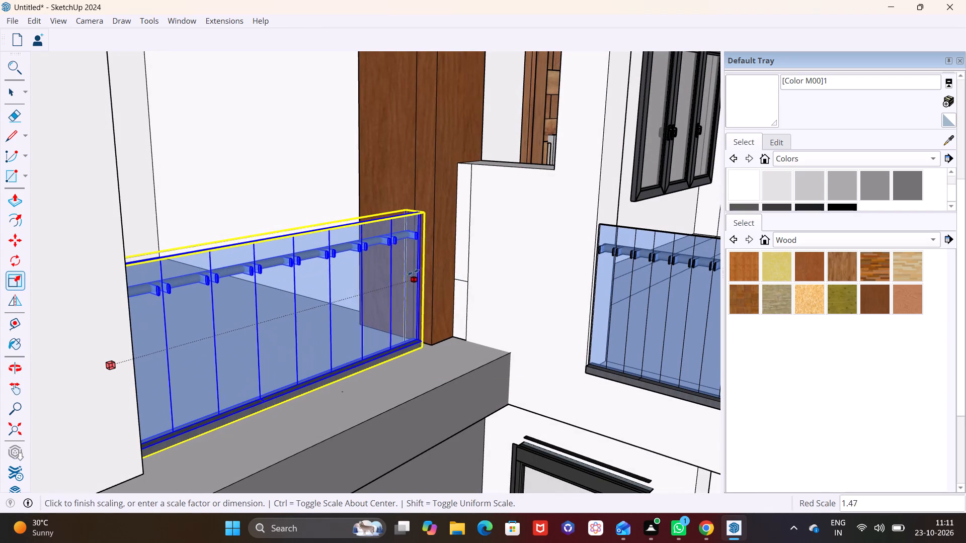
click(425, 269)
key(space)
click(368, 402)
Examine the house's front and long side from several angles, from the balcony railings to the ground-floor base.
scroll(362, 383, down, 2)
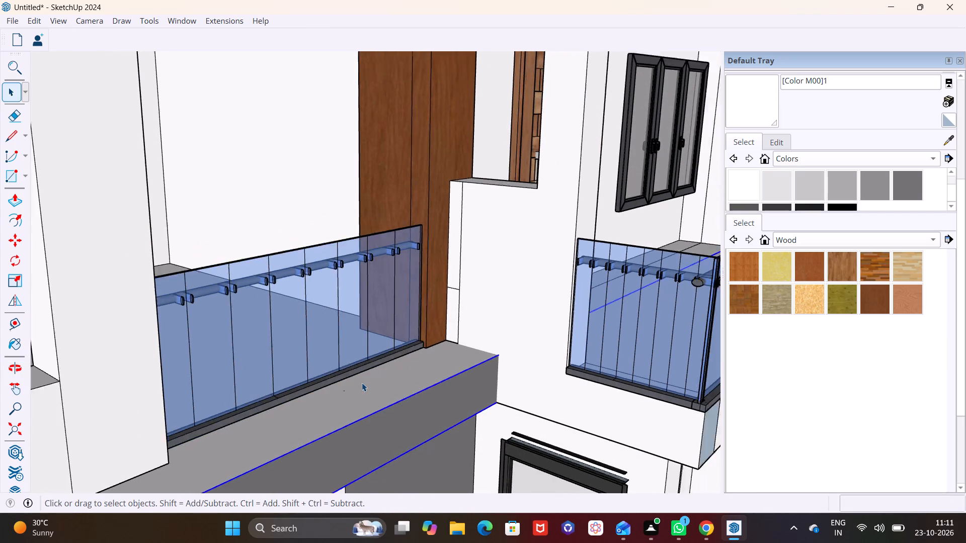
scroll(362, 383, down, 9)
middle_drag(370, 391, 447, 314)
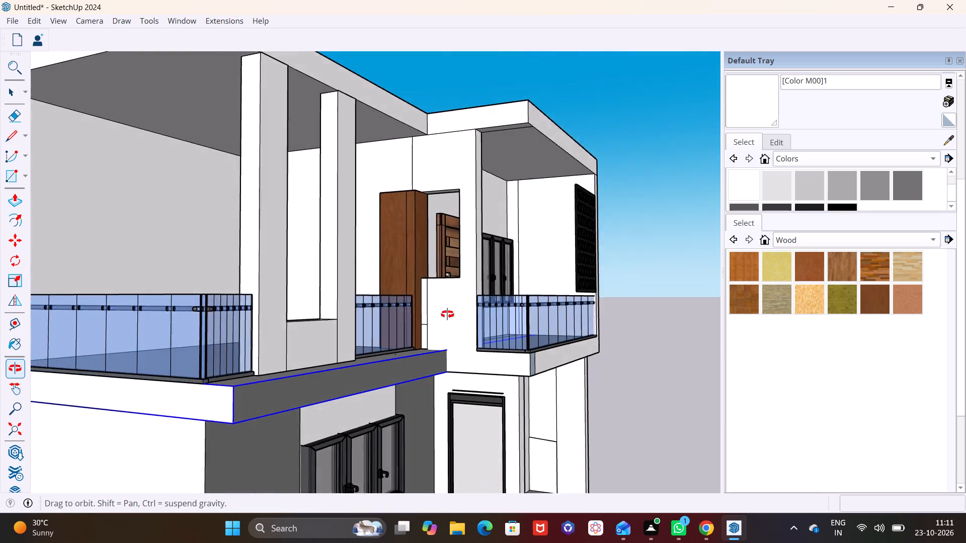
middle_drag(447, 314, 478, 316)
scroll(365, 356, down, 6)
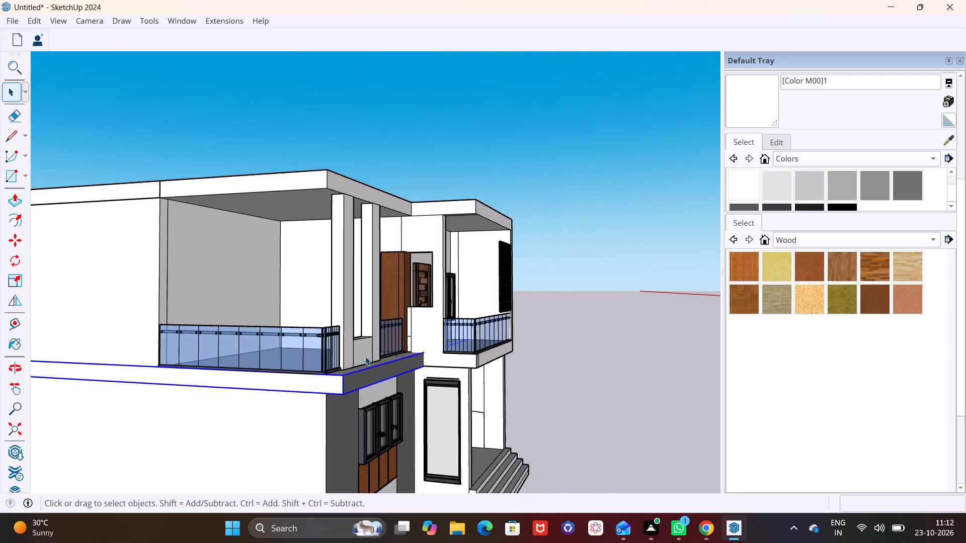
scroll(365, 356, down, 2)
middle_drag(294, 384, 196, 394)
scroll(286, 382, down, 4)
shift+middle_drag(320, 396, 275, 351)
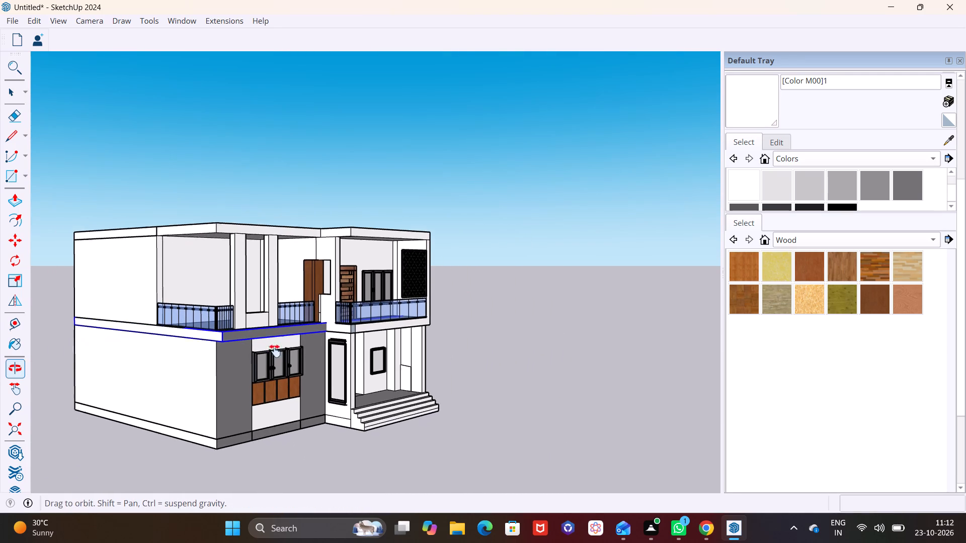
shift+middle_drag(275, 351, 275, 350)
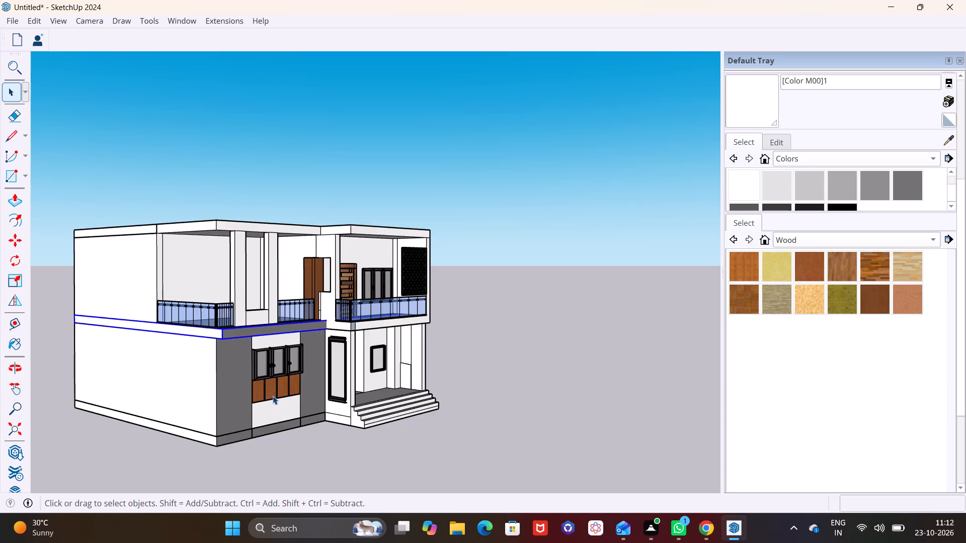
scroll(273, 396, down, 6)
middle_drag(267, 400, 246, 446)
scroll(259, 414, up, 4)
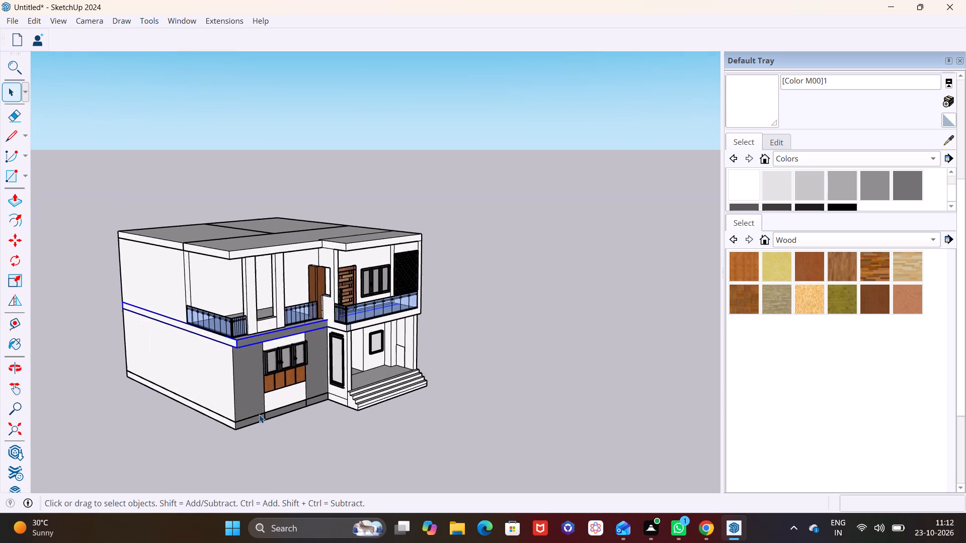
scroll(259, 414, up, 1)
shift+middle_drag(264, 407, 509, 297)
middle_drag(479, 322, 437, 334)
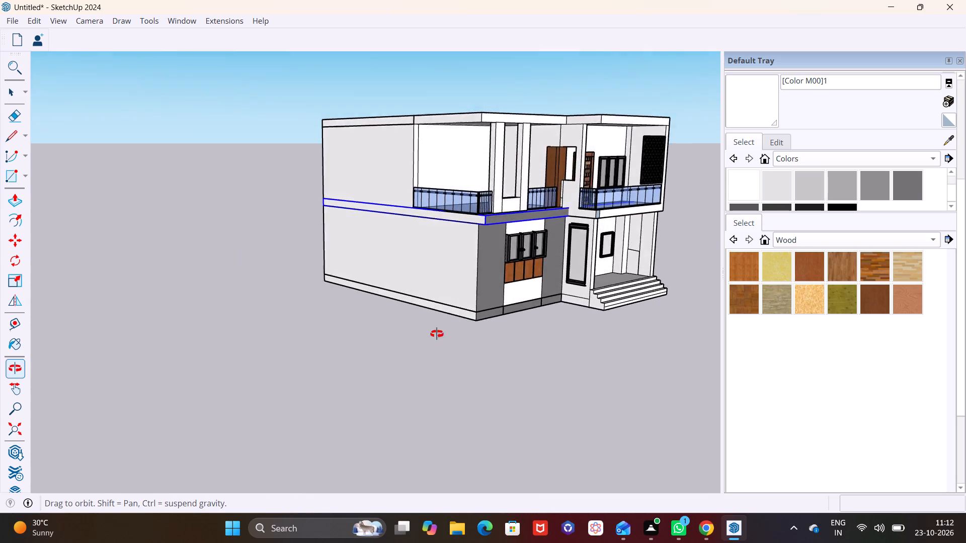
middle_drag(437, 334, 420, 345)
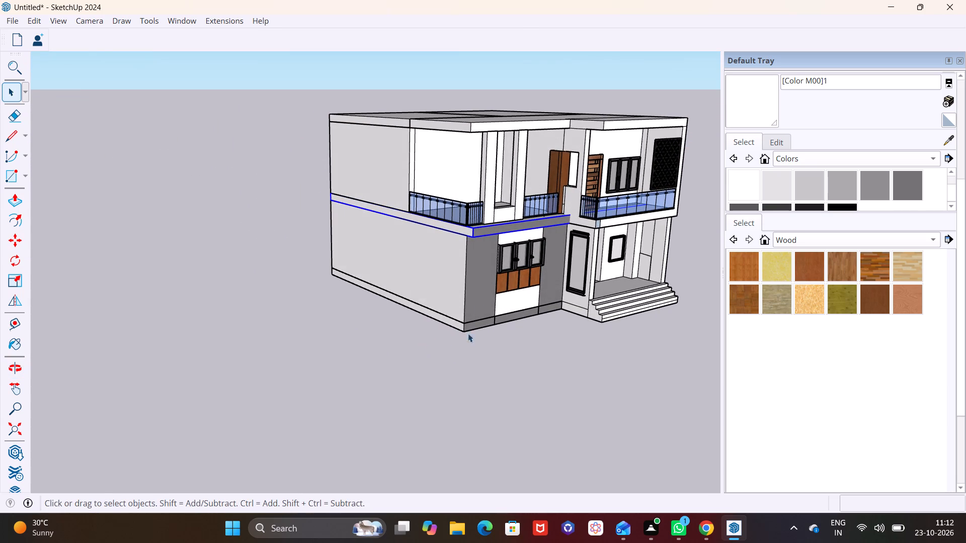
Inside the base group, Push/Pull the plinth's front face below the triple window outward about 5' 6".
scroll(478, 303, up, 5)
middle_drag(486, 305, 289, 307)
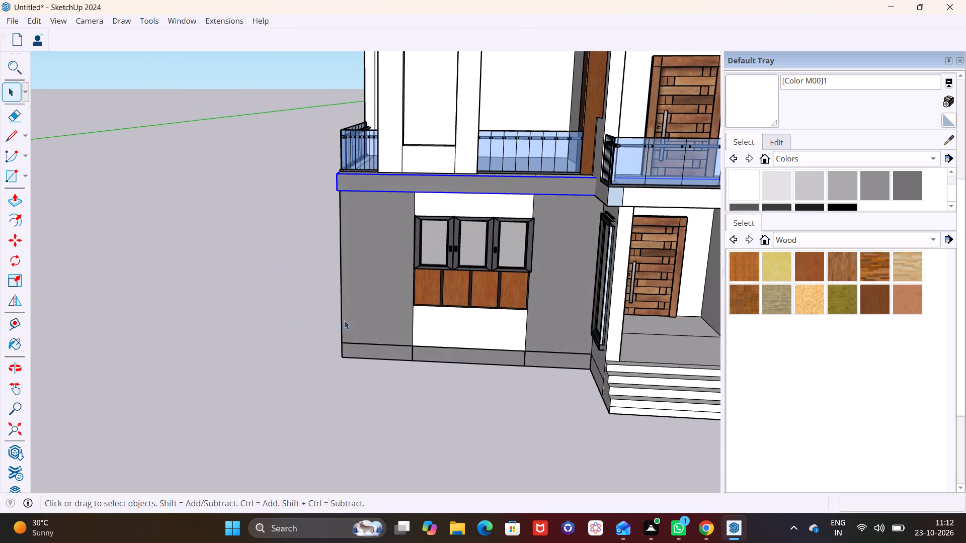
scroll(364, 322, down, 2)
shift+middle_drag(371, 298, 220, 257)
middle_drag(325, 352, 554, 374)
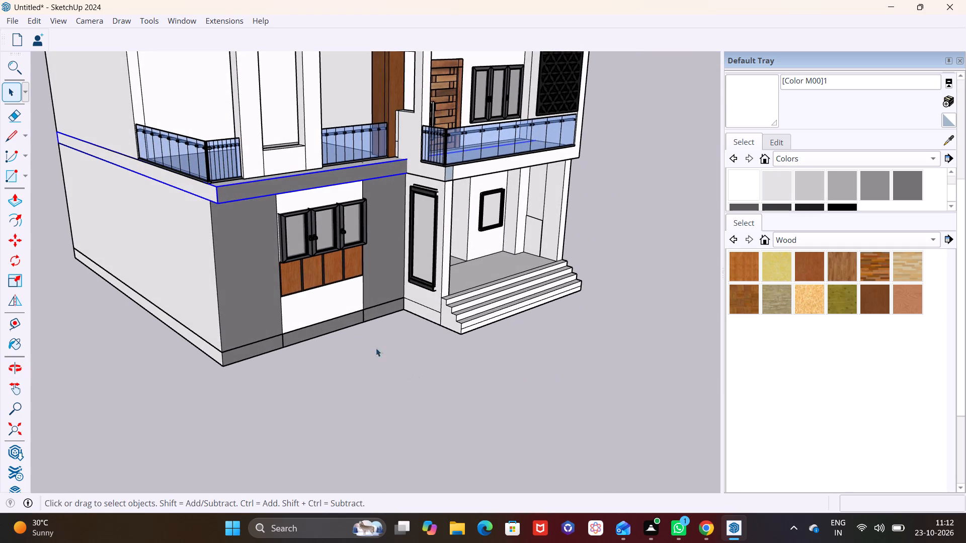
click(327, 323)
triple_click(327, 328)
click(327, 328)
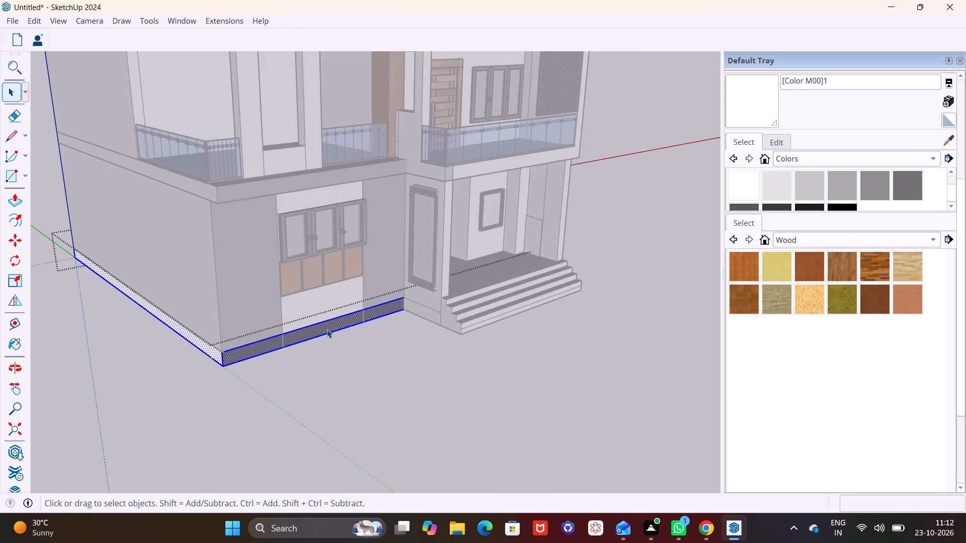
click(327, 329)
click(305, 334)
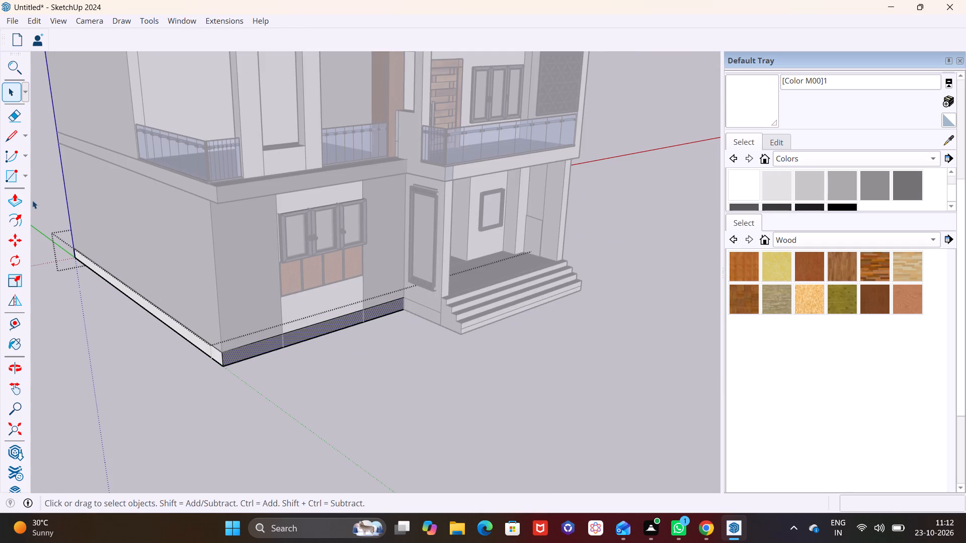
click(11, 199)
click(243, 353)
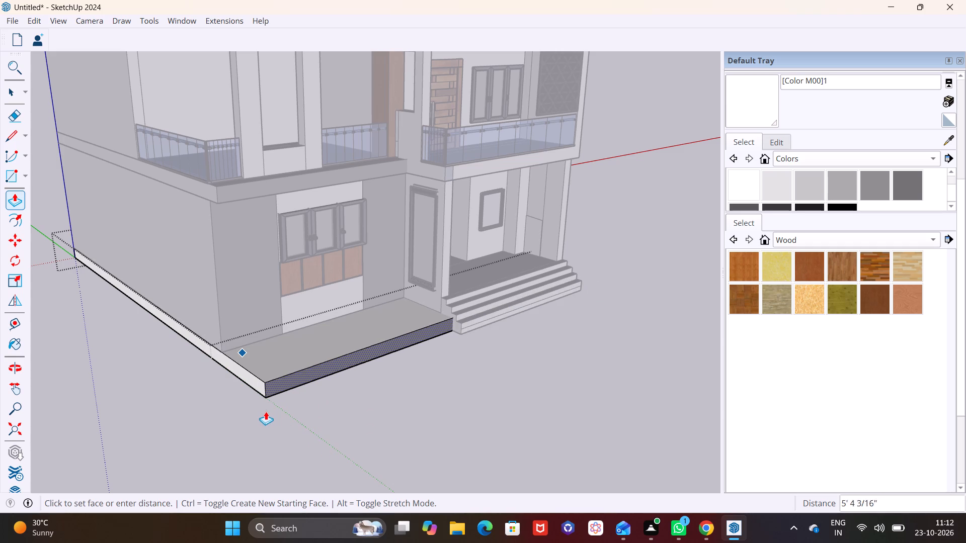
click(267, 412)
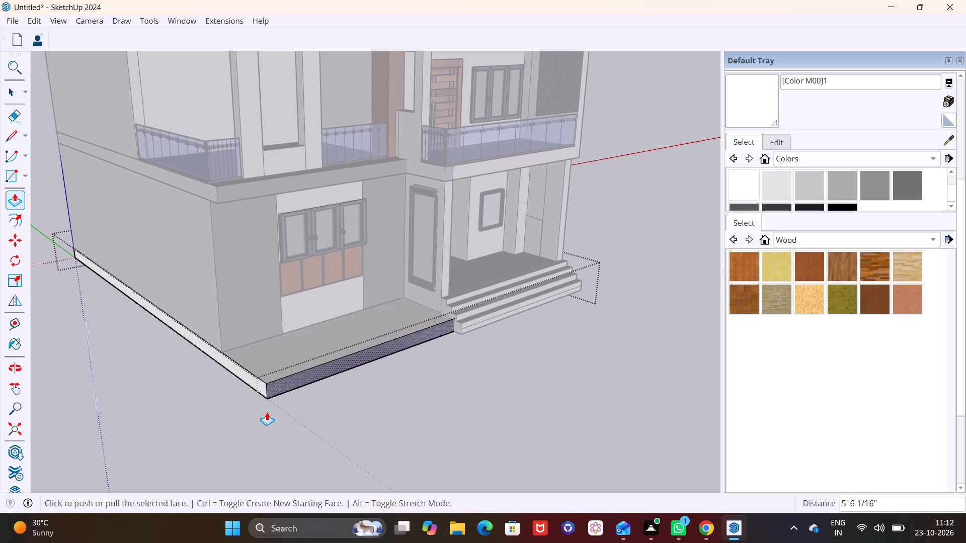
scroll(226, 411, up, 2)
middle_drag(201, 399, 110, 312)
key(space)
click(375, 419)
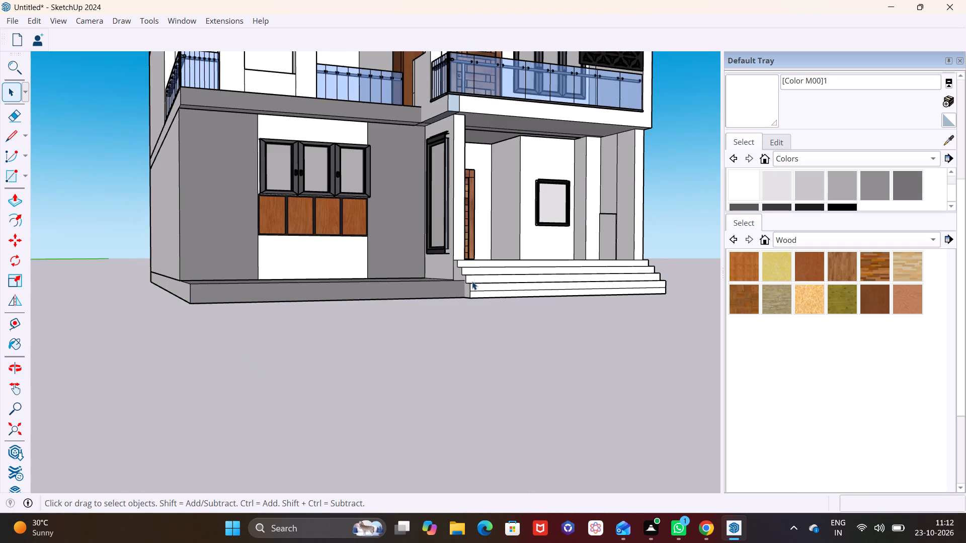
Inside the base group, Push/Pull the plinth's long side face outward to form a wide platform beside the house.
middle_drag(474, 280, 544, 453)
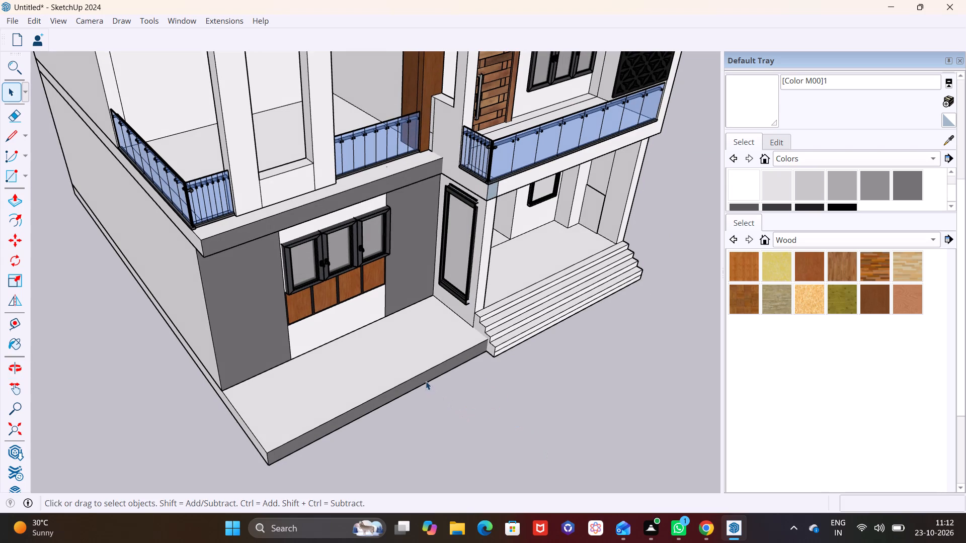
scroll(425, 379, down, 3)
scroll(412, 385, up, 2)
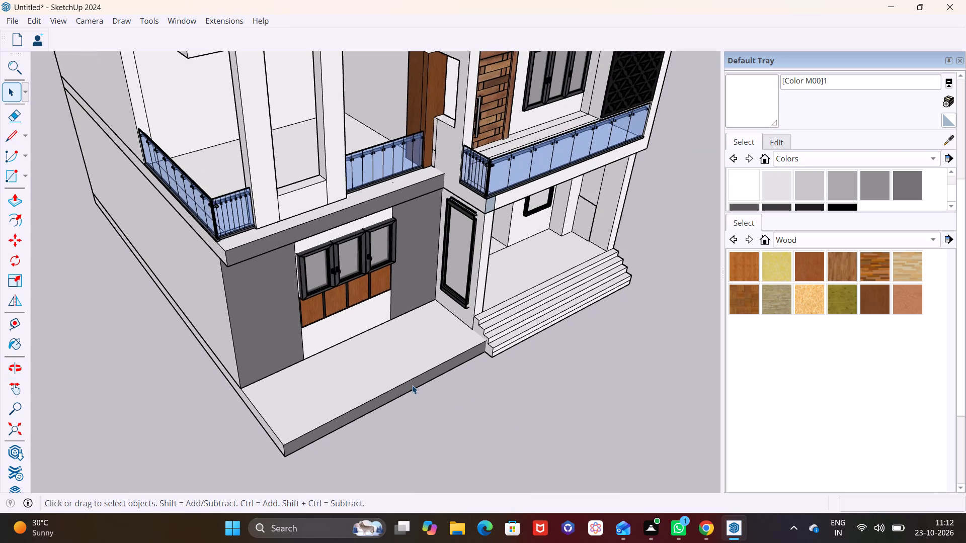
scroll(412, 385, down, 3)
shift+middle_drag(407, 385, 424, 341)
middle_drag(368, 354, 429, 325)
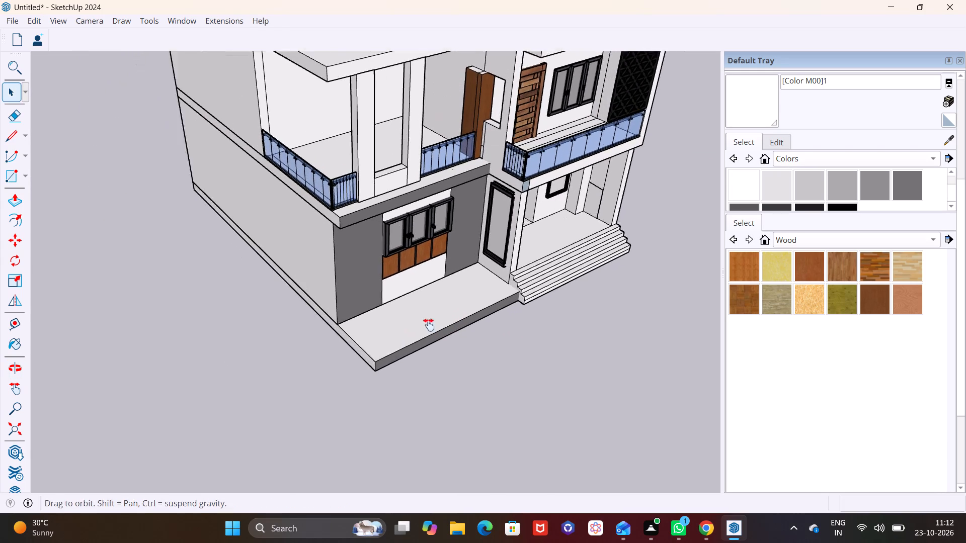
middle_drag(429, 325, 450, 301)
middle_drag(413, 307, 497, 175)
scroll(436, 230, up, 3)
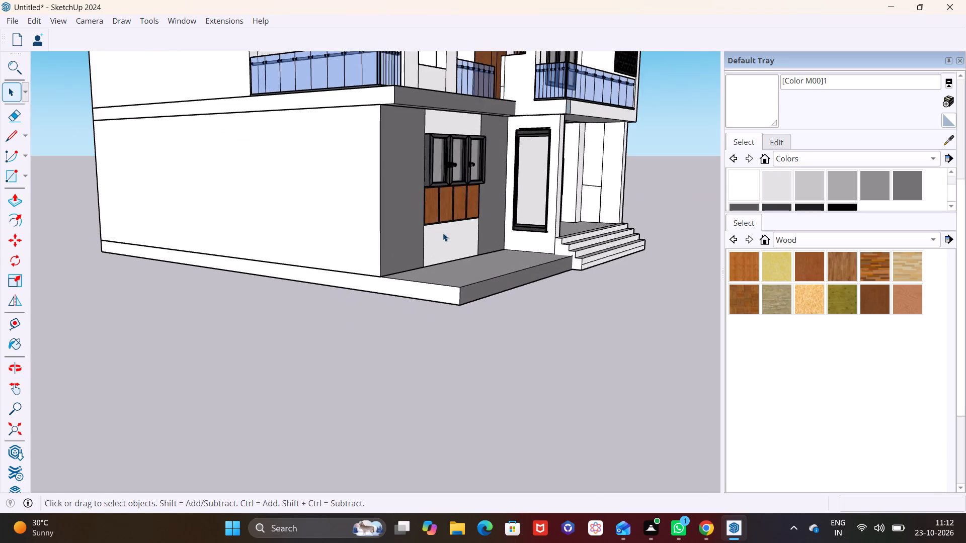
scroll(443, 233, up, 2)
middle_drag(413, 237, 379, 275)
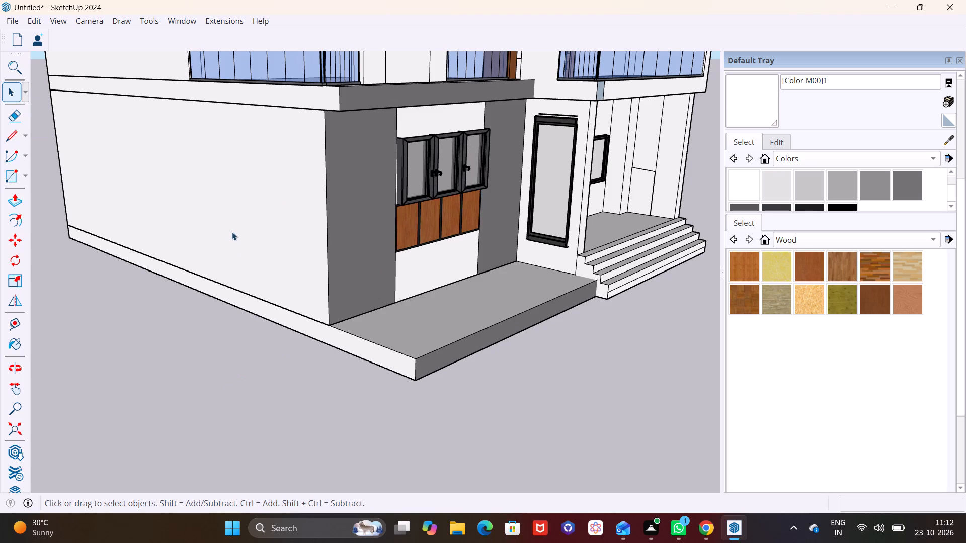
triple_click(251, 300)
click(252, 300)
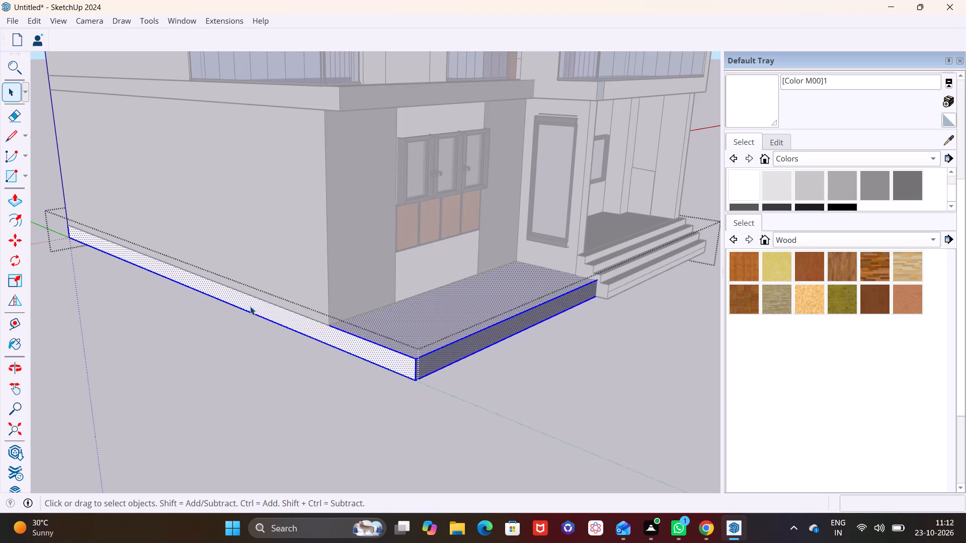
click(250, 306)
click(13, 202)
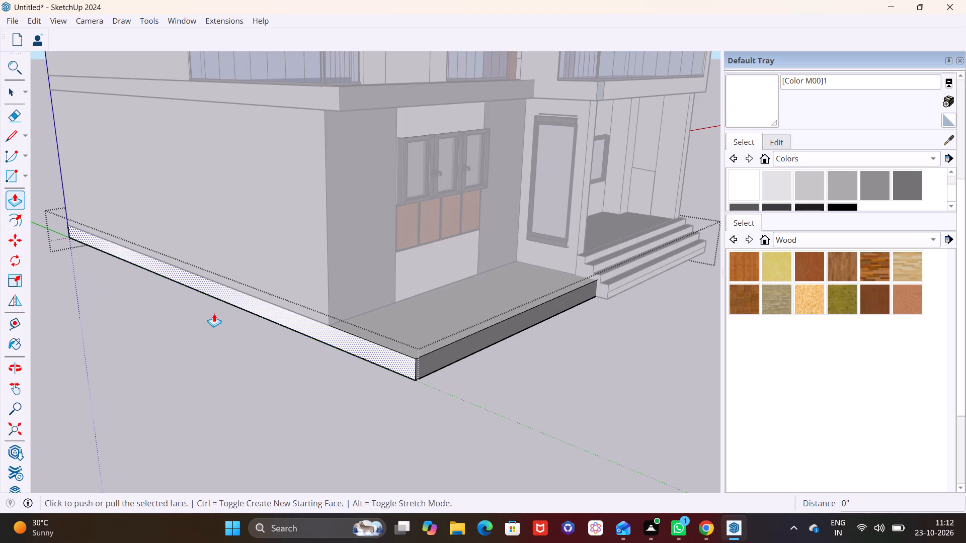
click(270, 312)
scroll(151, 344, down, 5)
shift+middle_drag(151, 344, 271, 311)
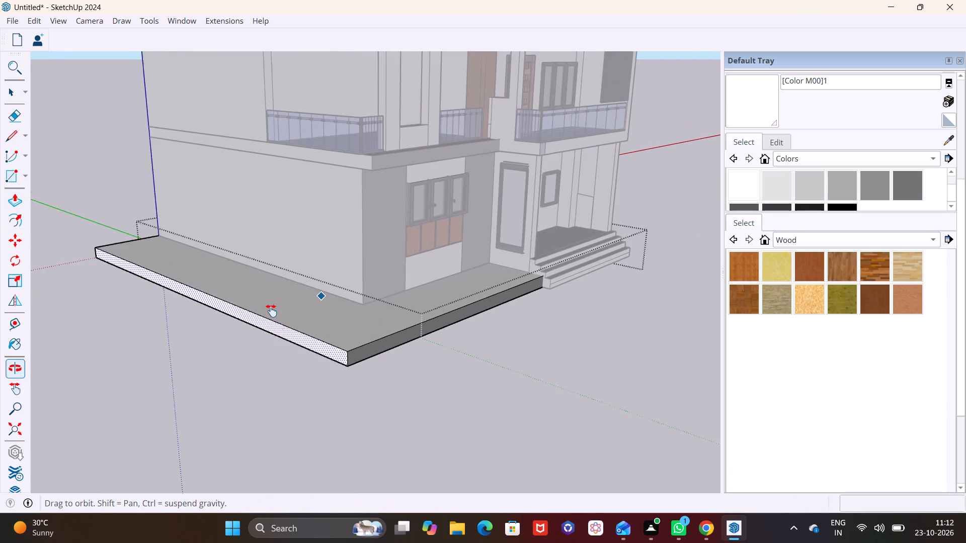
shift+middle_drag(271, 311, 274, 310)
click(109, 381)
scroll(109, 381, down, 1)
key(space)
click(266, 433)
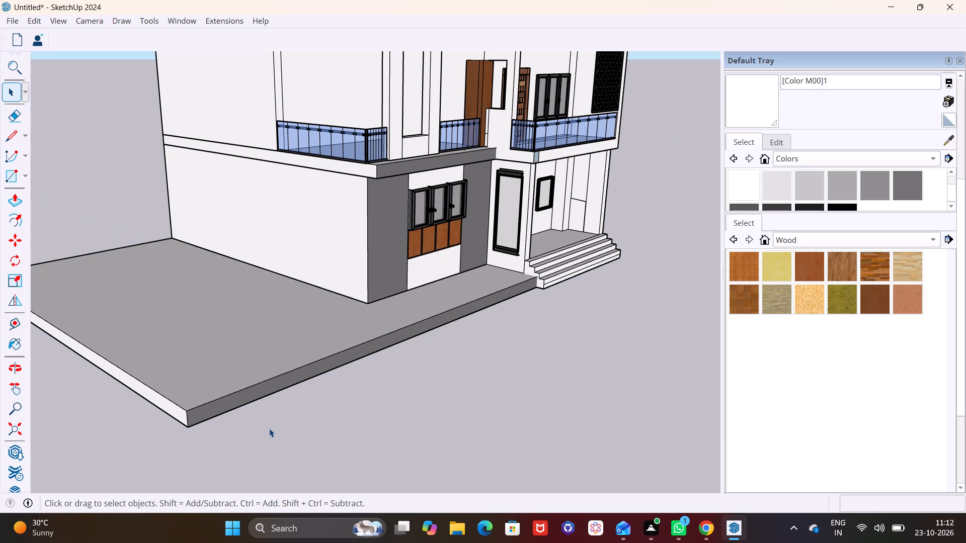
Inspect the extended base platform and the whole house from several angles.
scroll(272, 360, down, 2)
scroll(306, 306, down, 3)
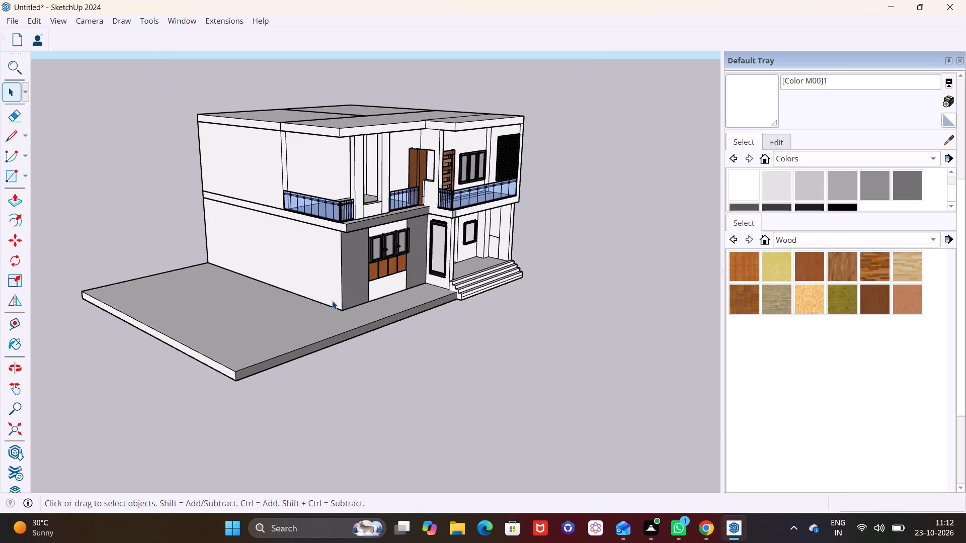
scroll(332, 301, down, 1)
middle_drag(333, 301, 236, 221)
scroll(312, 291, down, 1)
ctrl+middle_drag(323, 324, 370, 373)
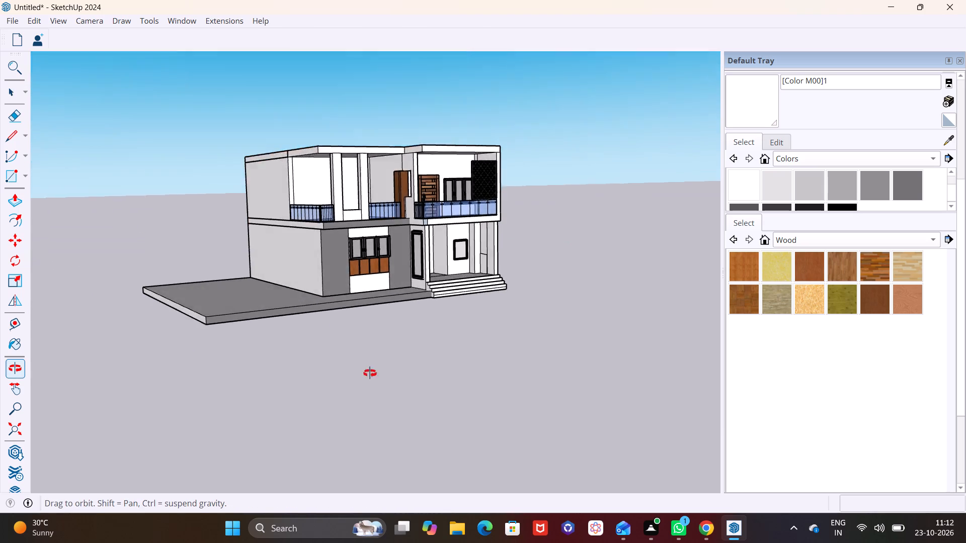
ctrl+middle_drag(370, 373, 339, 372)
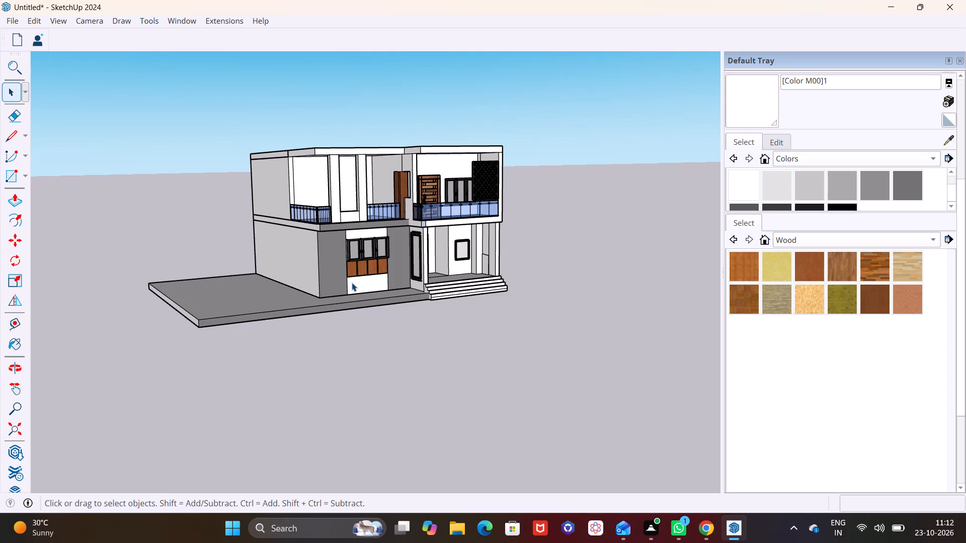
shift+middle_drag(356, 282, 435, 347)
scroll(435, 349, up, 3)
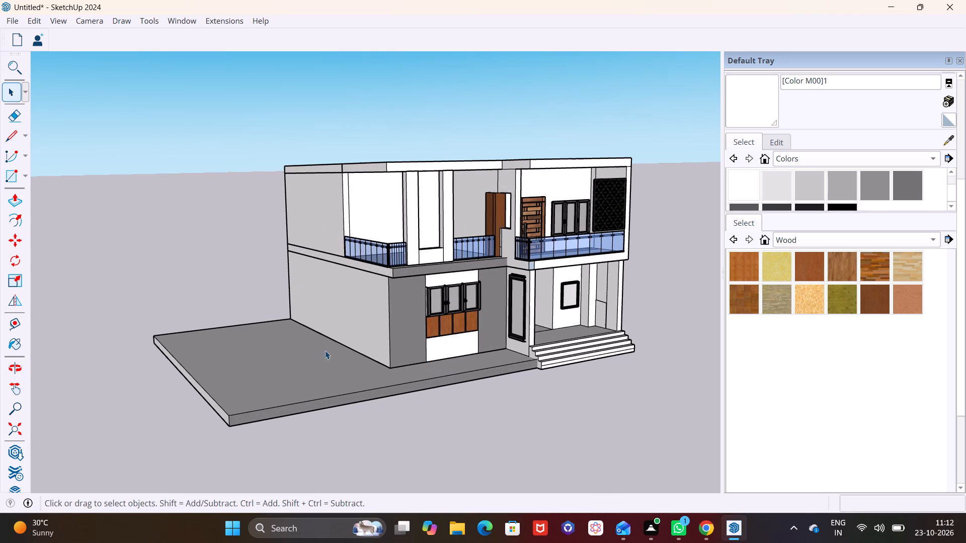
middle_drag(436, 346, 530, 338)
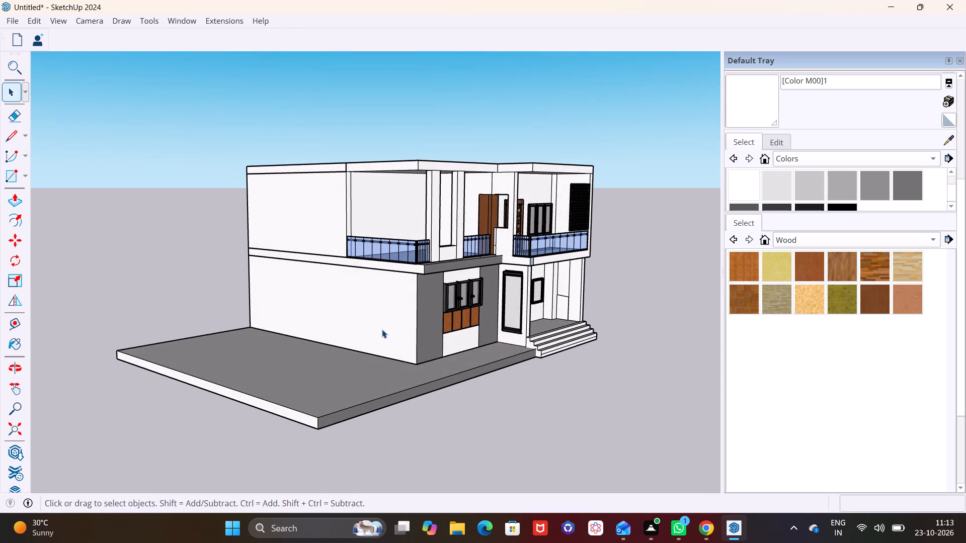
Draw a rectangle about 7' by 1' 4" on the side platform, starting from the house's front corner.
scroll(382, 329, down, 1)
click(24, 173)
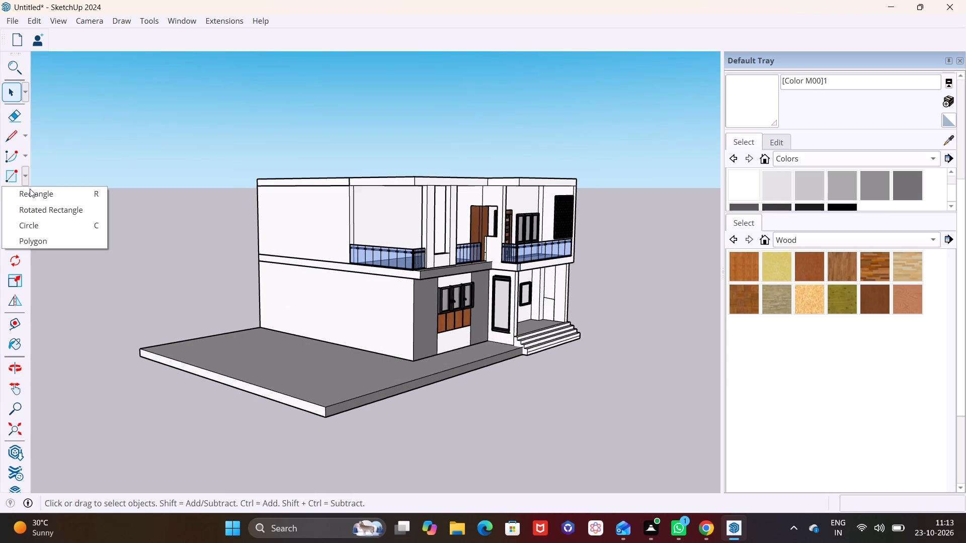
click(35, 197)
middle_drag(427, 324, 352, 373)
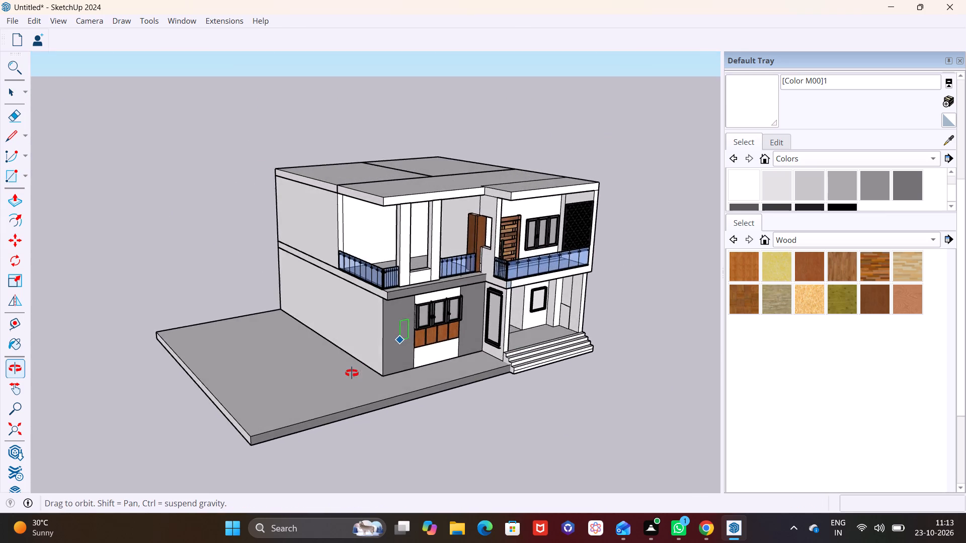
middle_drag(352, 373, 347, 381)
scroll(366, 367, up, 8)
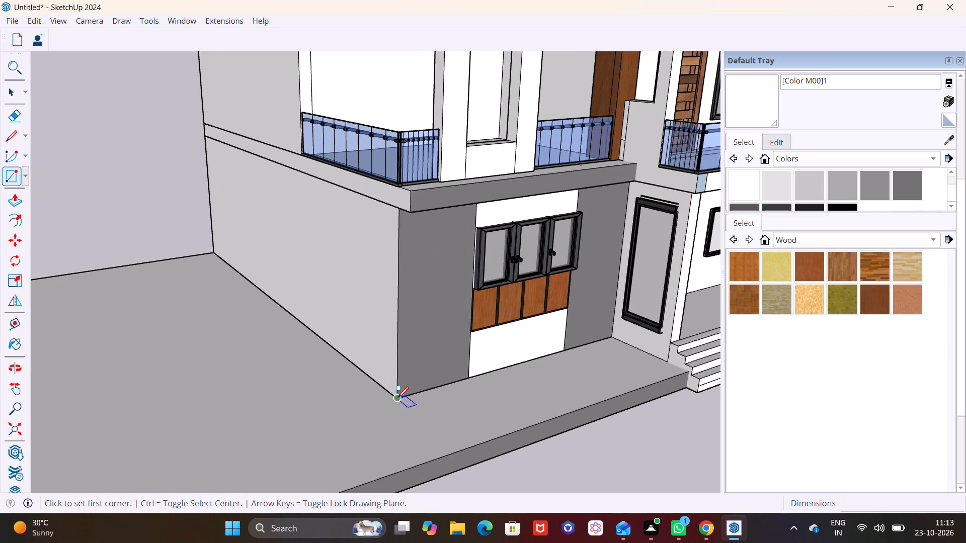
click(397, 398)
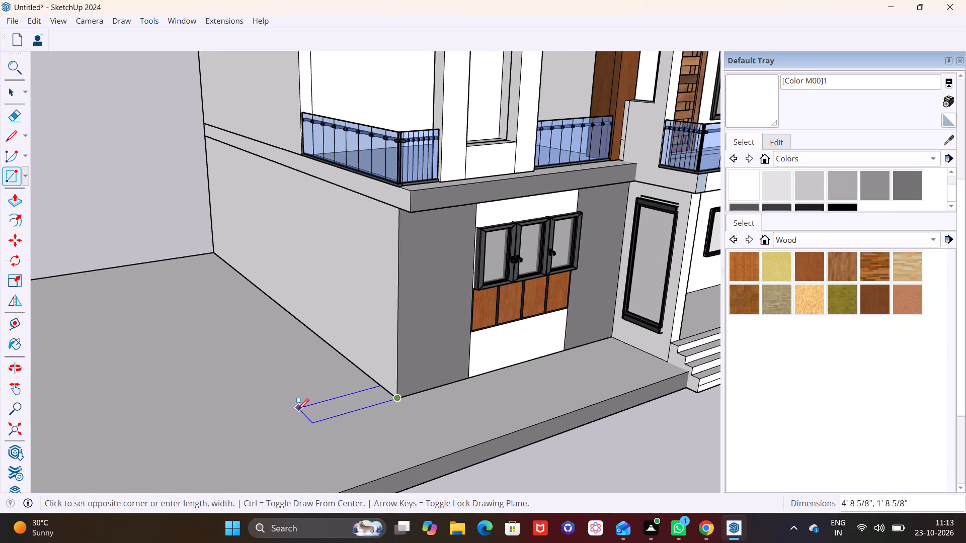
click(258, 423)
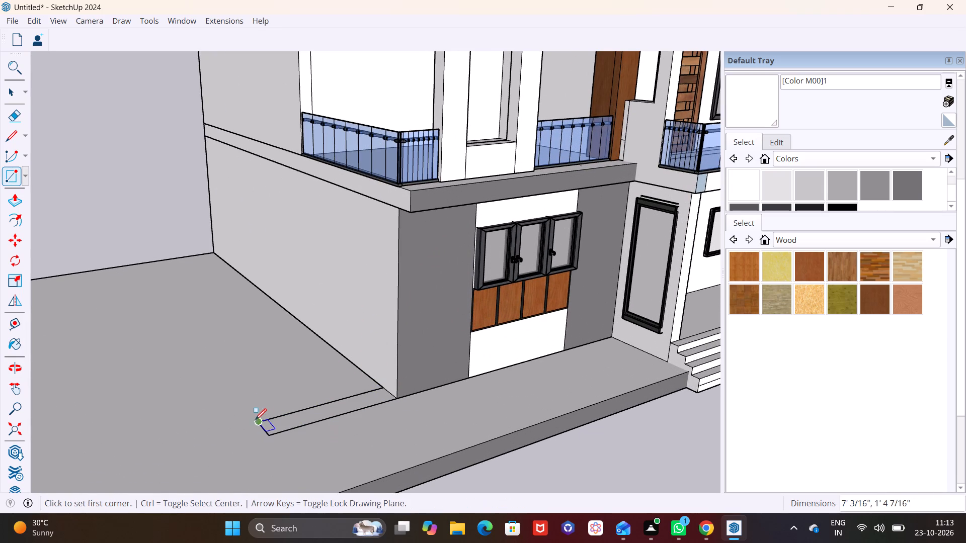
Push/Pull the rectangle up about 3' 8" to form a low wall at the house's front corner.
click(10, 95)
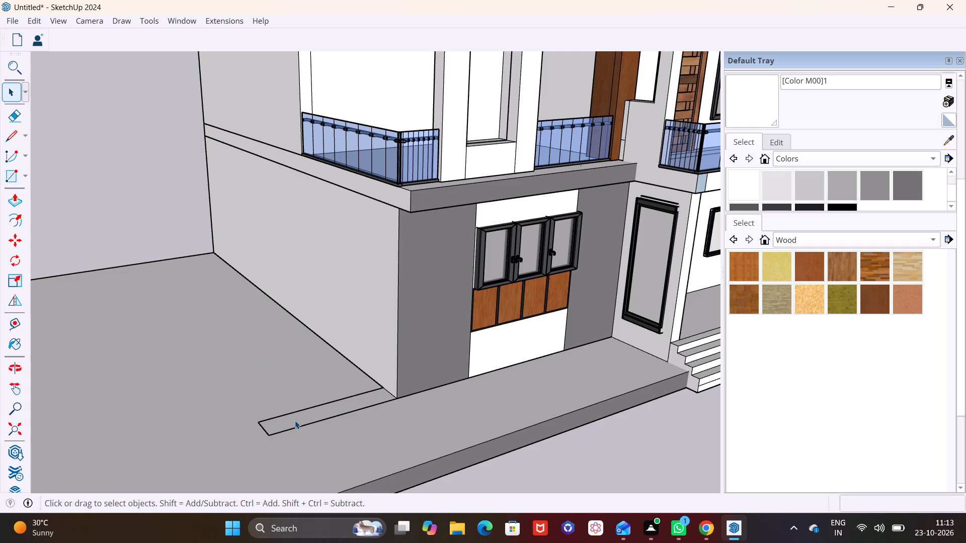
click(295, 420)
click(18, 202)
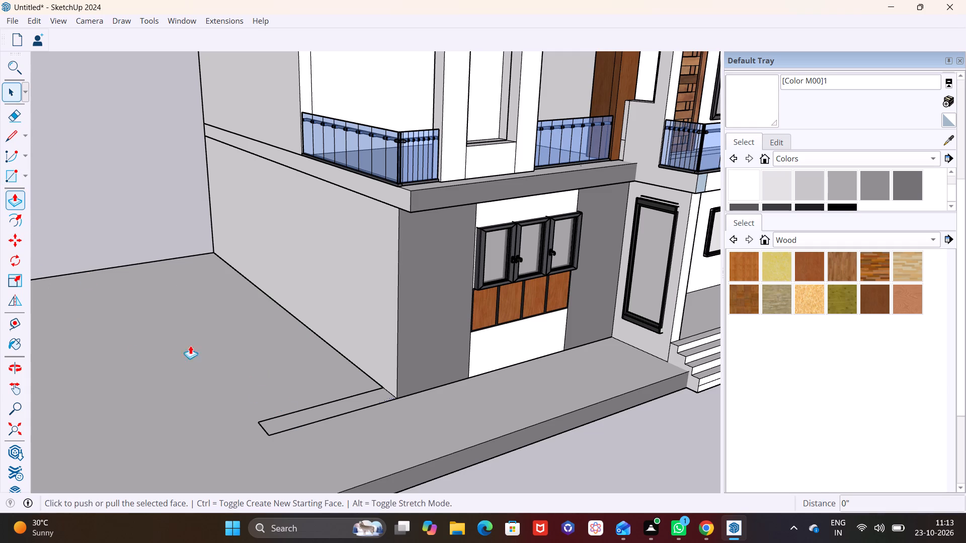
click(306, 416)
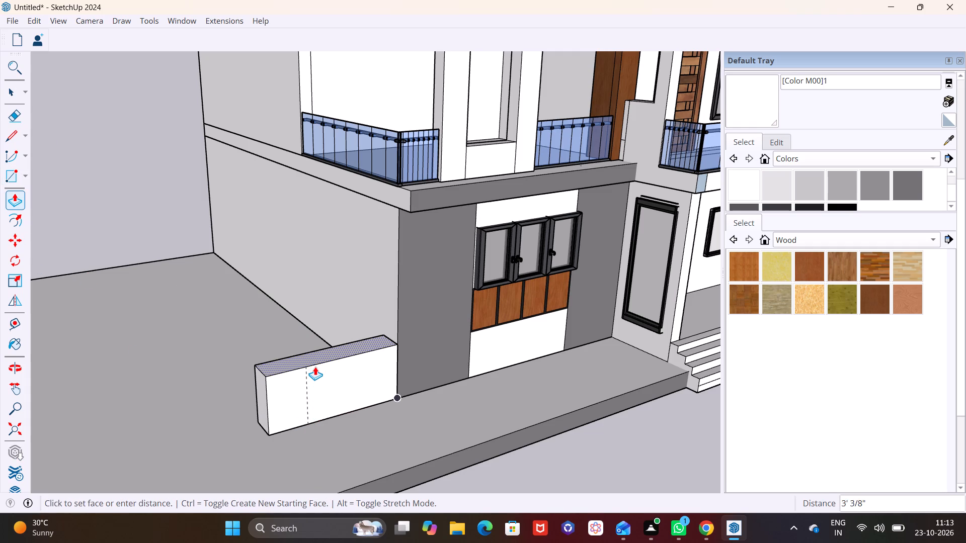
click(313, 354)
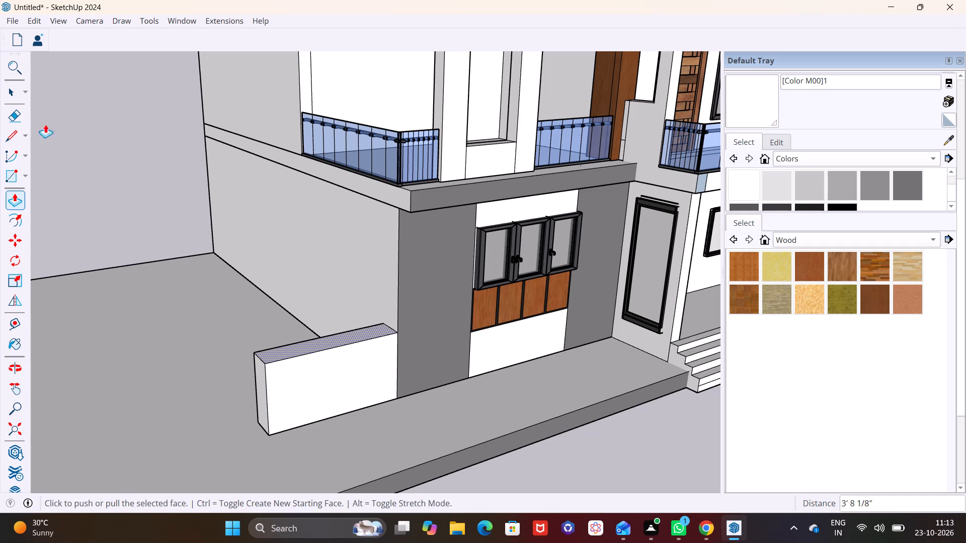
Push/Pull the low wall's free end face inward about 2' 8" to shorten the wall.
click(9, 86)
click(261, 377)
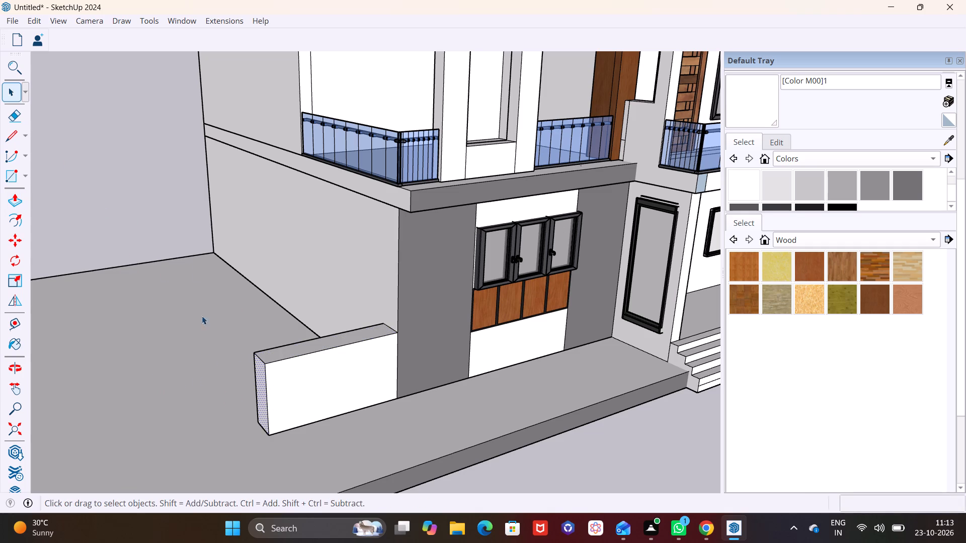
click(17, 200)
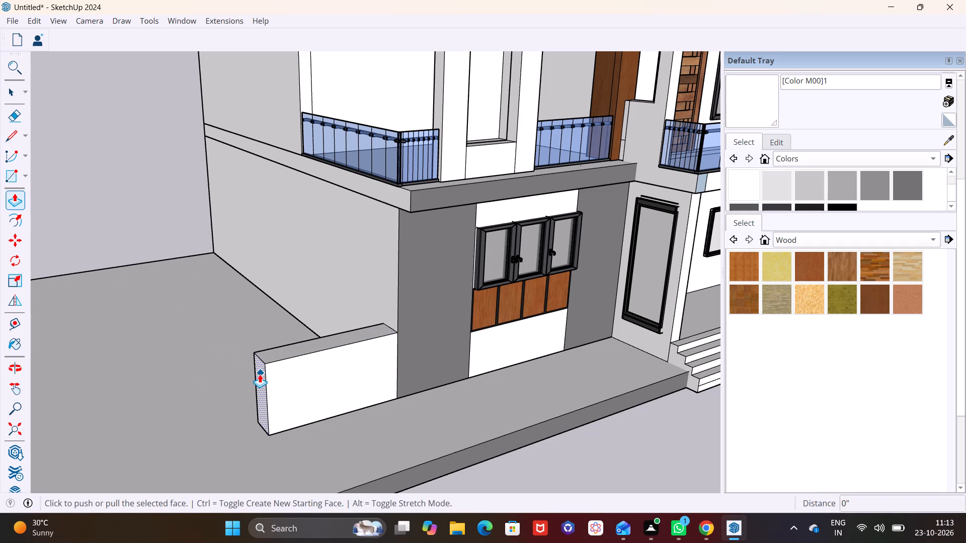
click(260, 374)
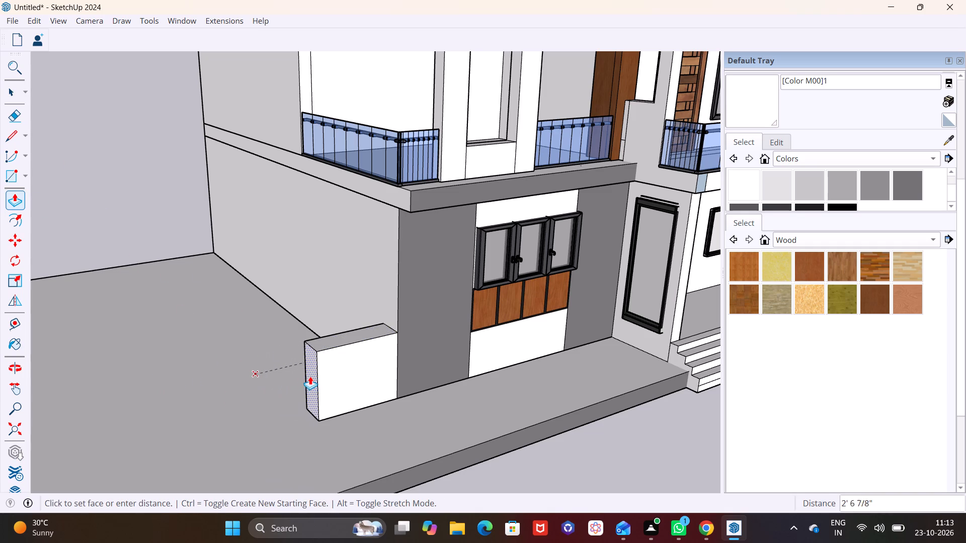
click(310, 376)
Copy the slatted wooden door from the upper balcony down to the side platform, about 36' away.
scroll(207, 333, down, 6)
middle_drag(251, 376, 325, 310)
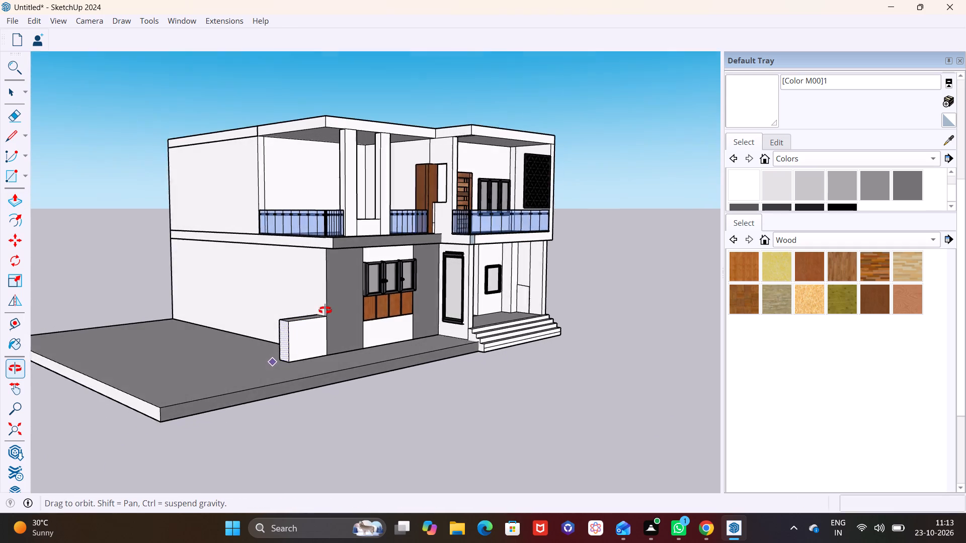
middle_drag(325, 310, 337, 310)
middle_drag(315, 302, 328, 307)
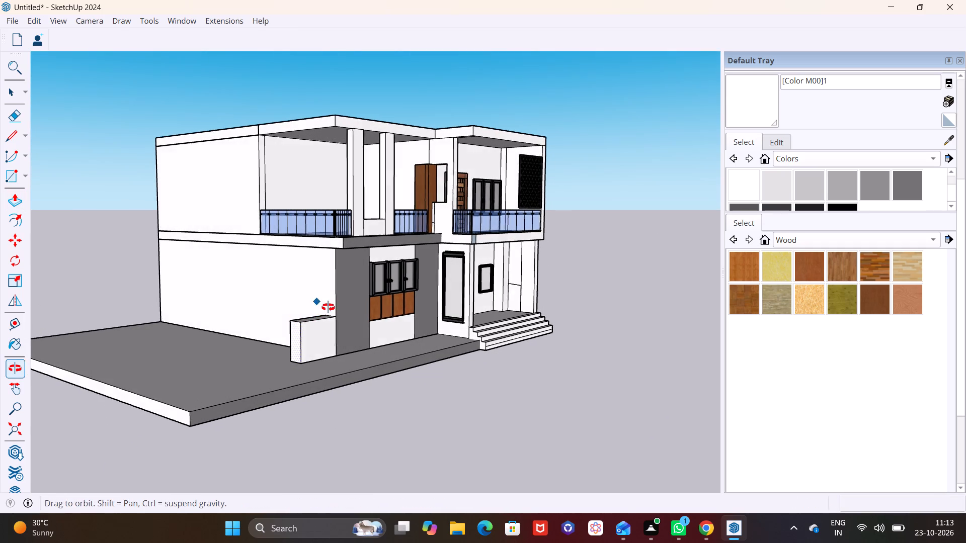
middle_drag(328, 307, 258, 312)
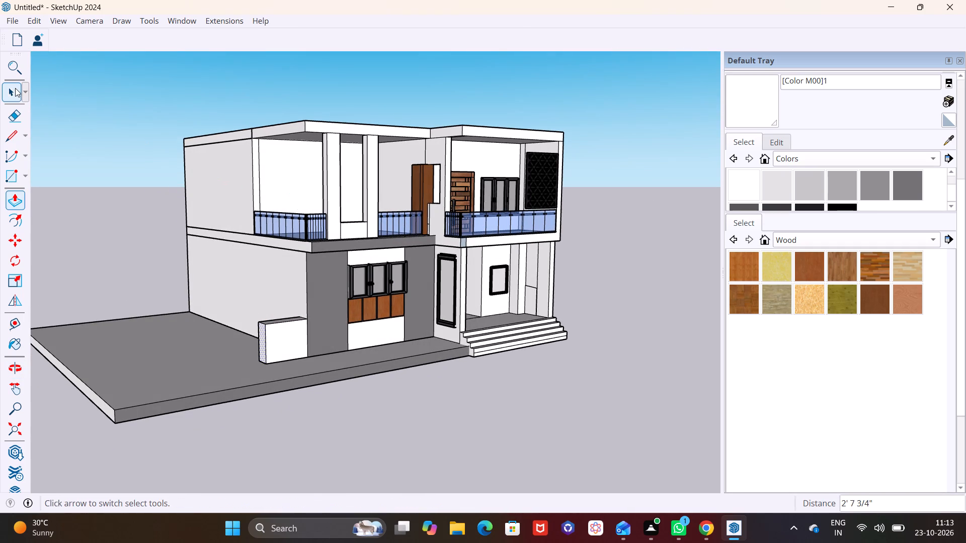
click(15, 88)
click(457, 191)
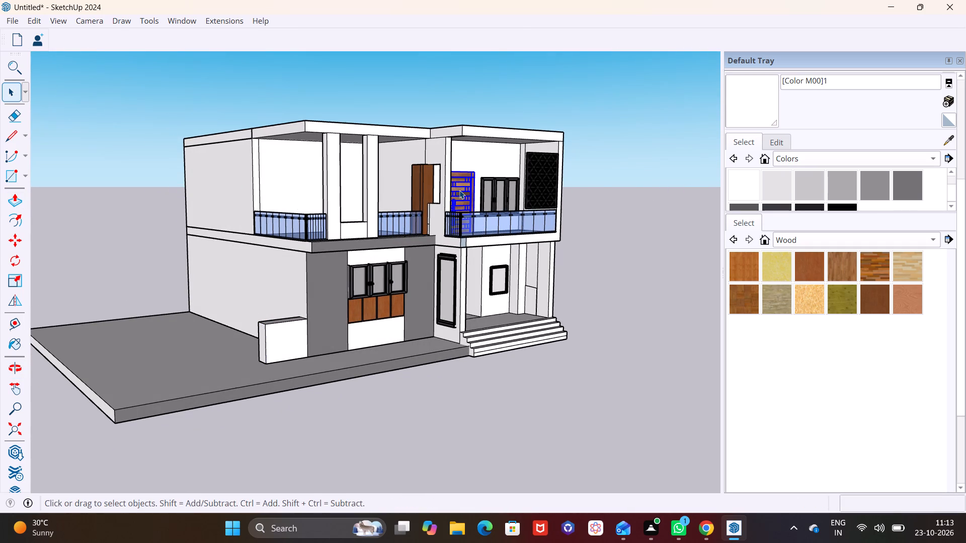
key(m)
click(473, 177)
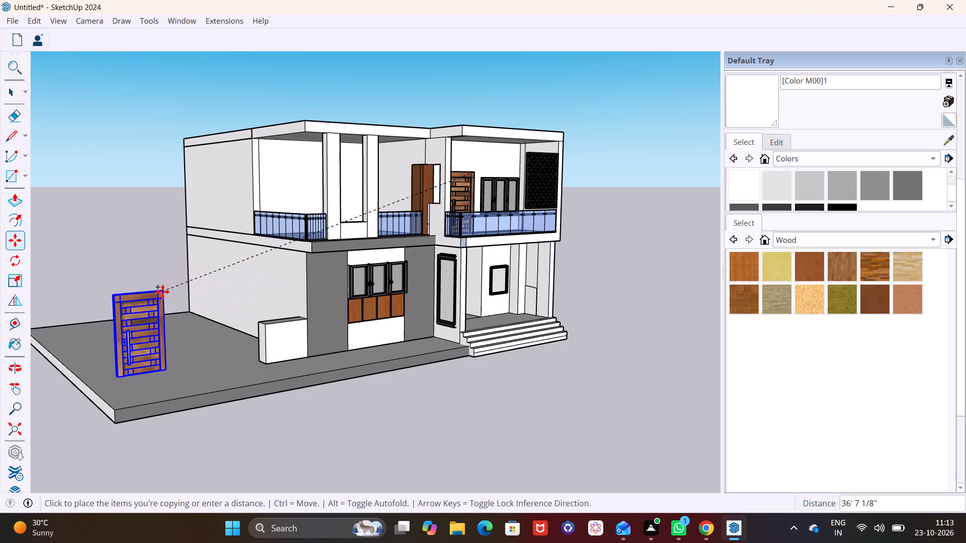
click(166, 279)
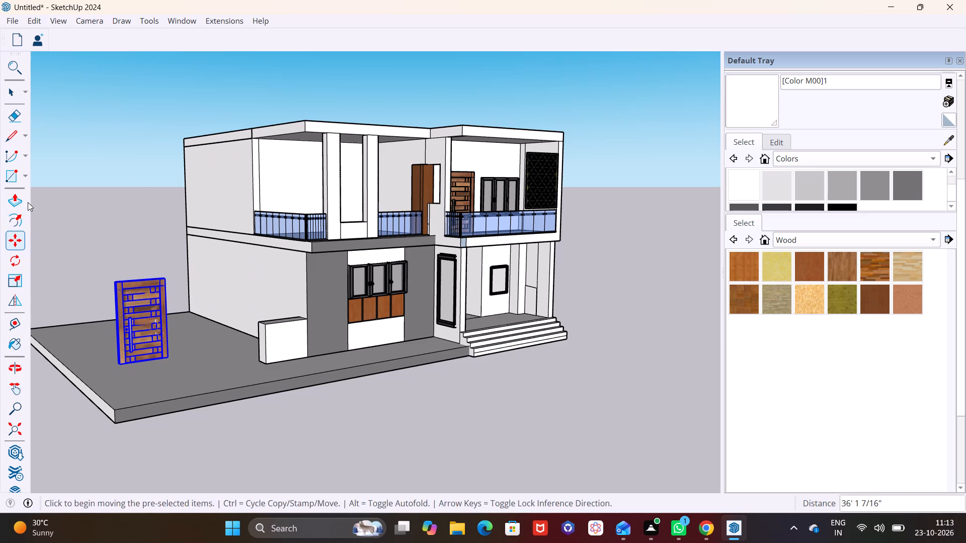
Rotate the copied wooden door 90° on the horizontal plane so it runs parallel to the long side wall.
click(20, 261)
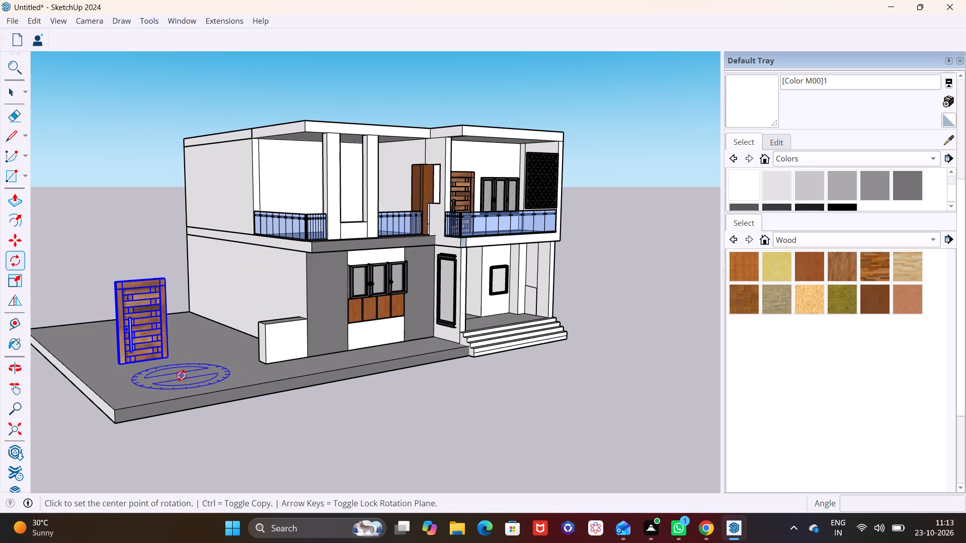
click(180, 376)
click(218, 369)
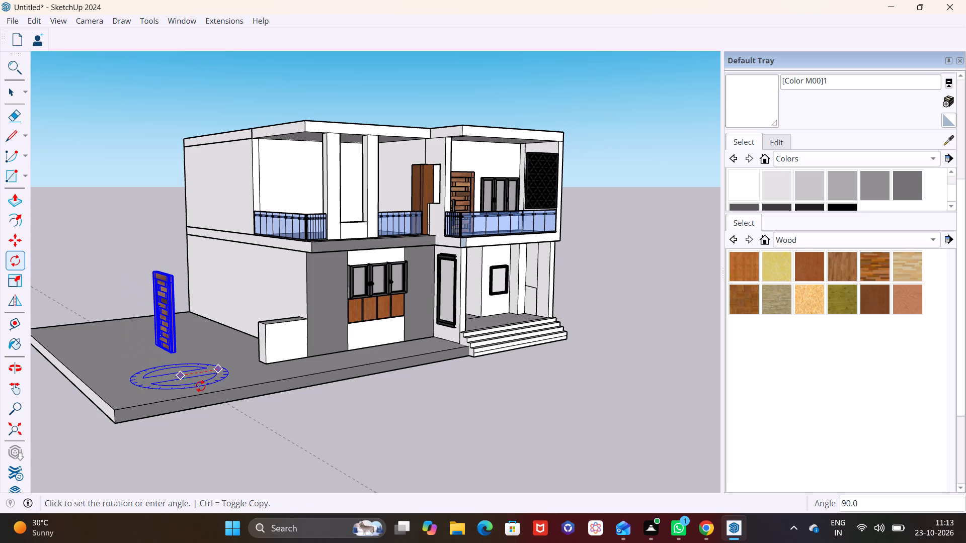
click(200, 386)
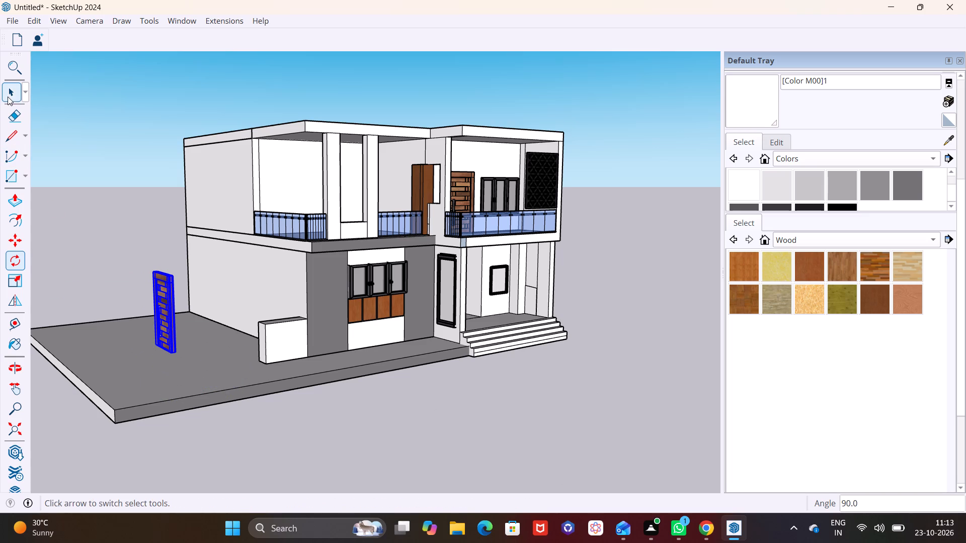
click(8, 97)
Move the rotated door about 7' 11" toward the house's long side, near the low wall.
click(19, 241)
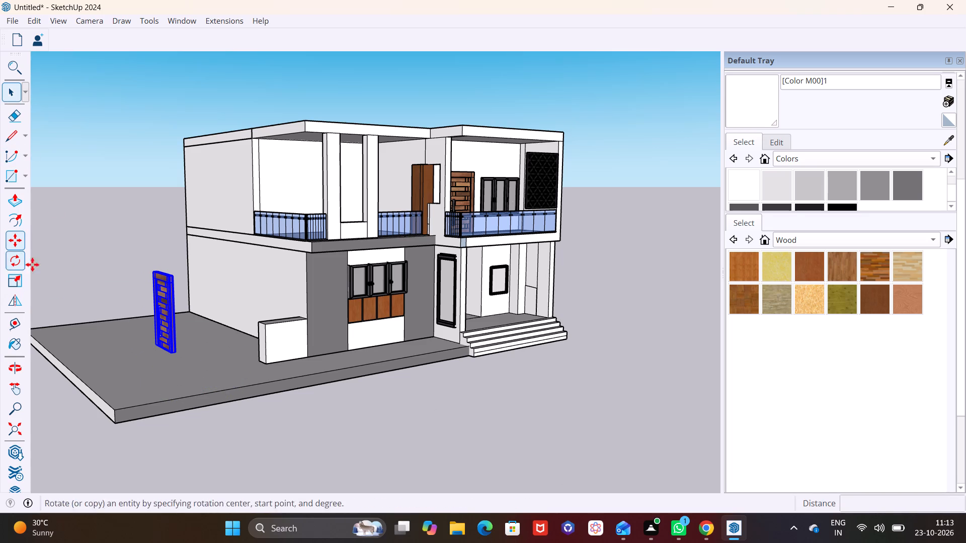
click(181, 349)
middle_drag(258, 336, 320, 386)
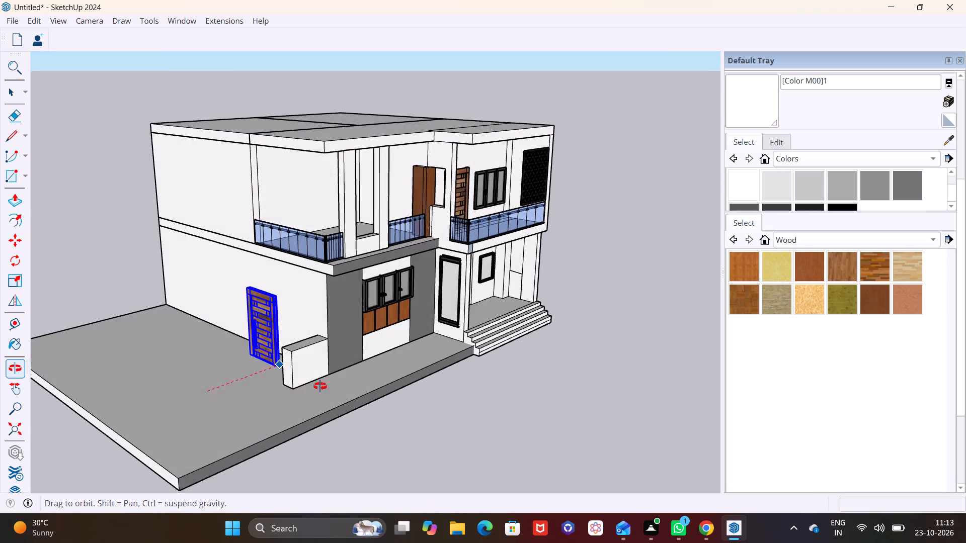
middle_drag(320, 386, 325, 388)
click(291, 349)
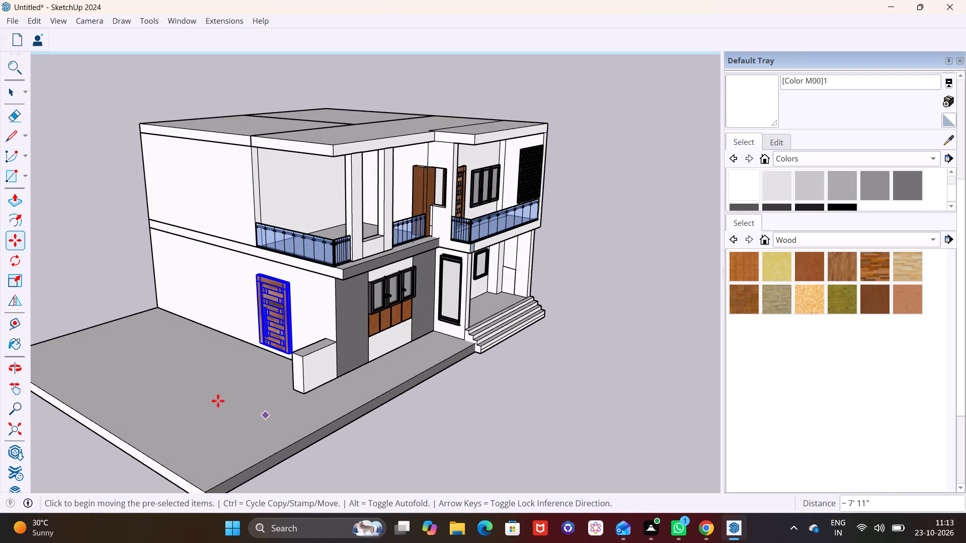
click(11, 93)
click(240, 390)
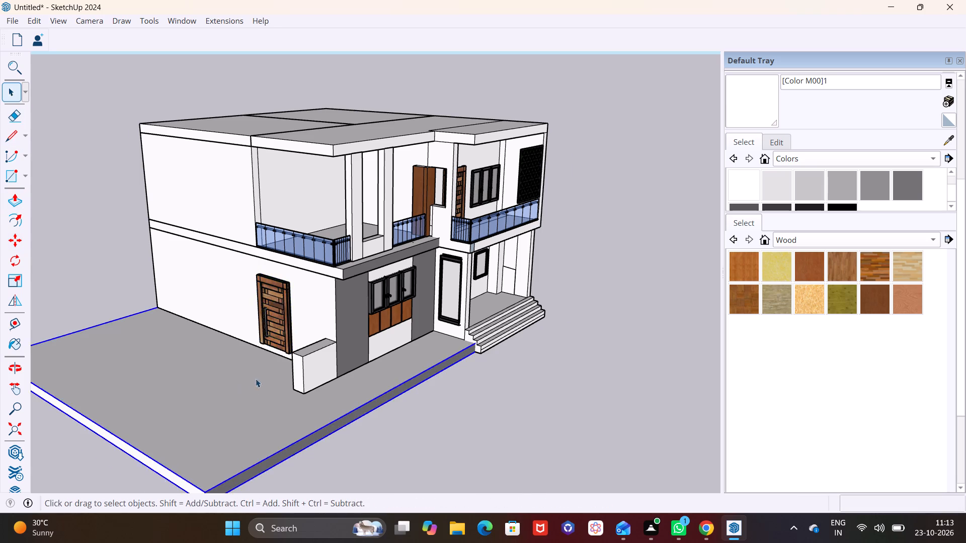
Move the door about 11' 1" so its bottom corner meets the base of the long side wall, behind the low wall.
scroll(257, 379, up, 8)
middle_drag(349, 357, 673, 373)
scroll(549, 353, down, 6)
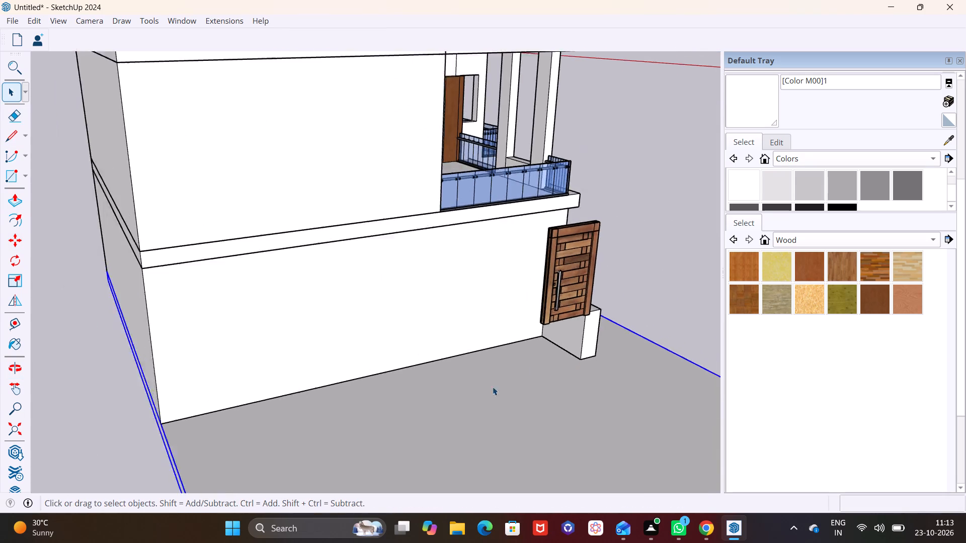
scroll(493, 387, down, 1)
middle_drag(505, 390, 611, 377)
click(595, 277)
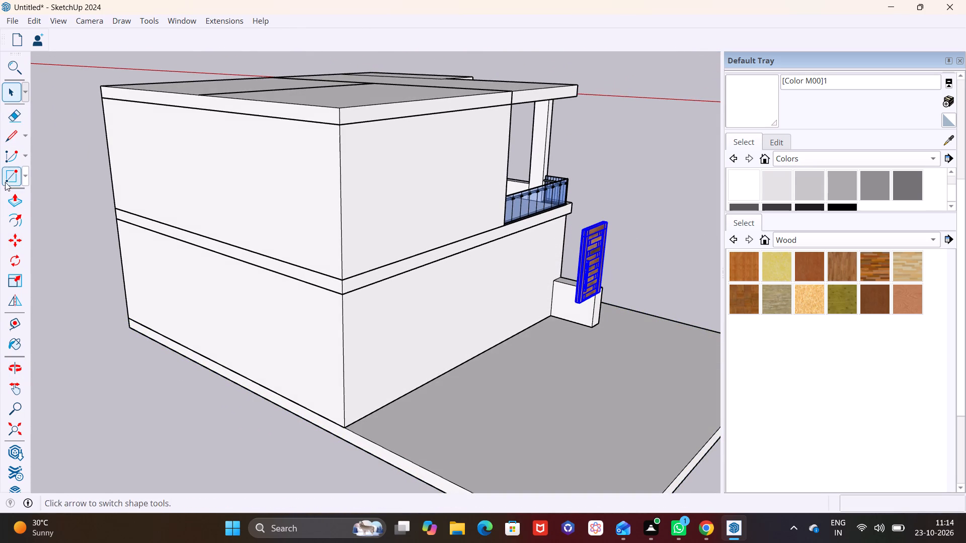
click(11, 233)
click(579, 304)
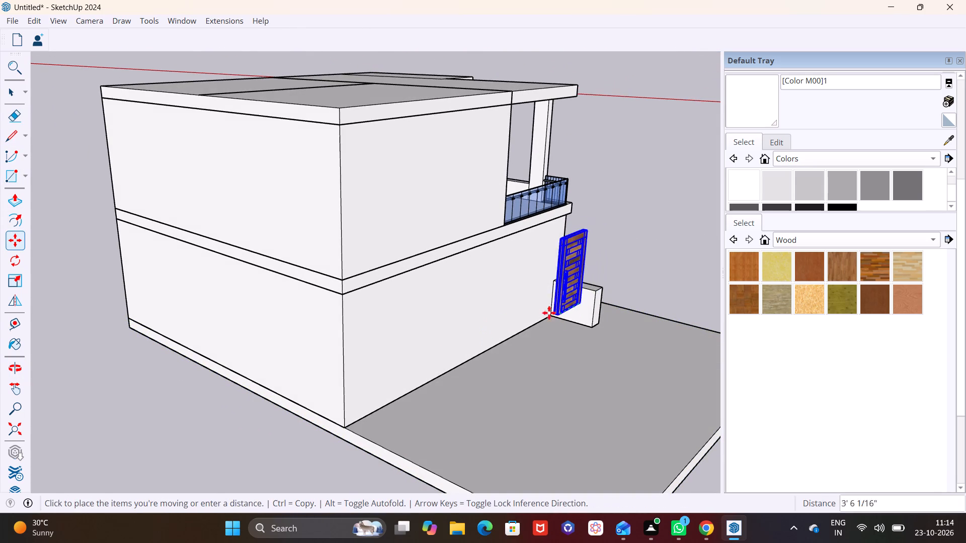
click(508, 334)
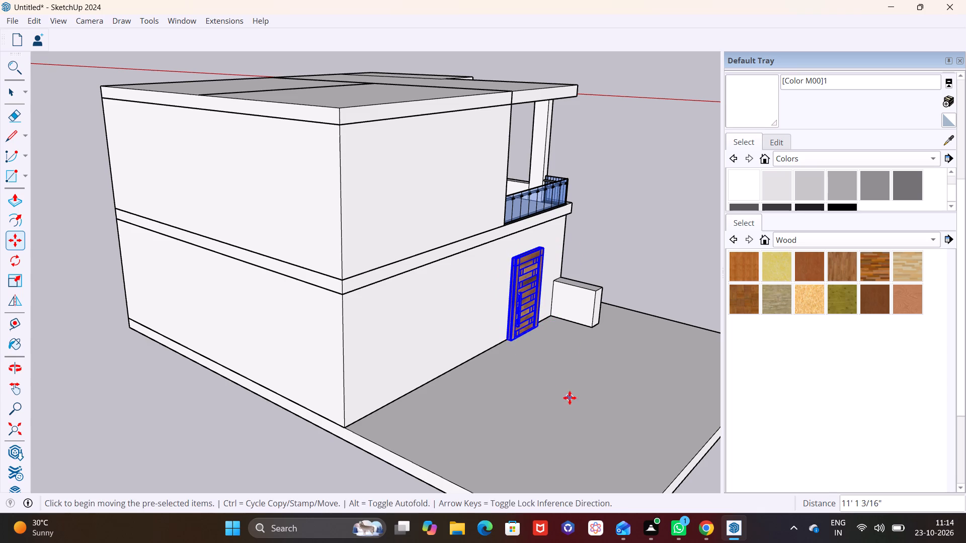
Reposition the door against the long side wall, sliding it about 6' 3" along the wall toward the low wall.
middle_drag(570, 398, 233, 386)
middle_drag(300, 386, 736, 384)
scroll(506, 313, up, 2)
click(525, 332)
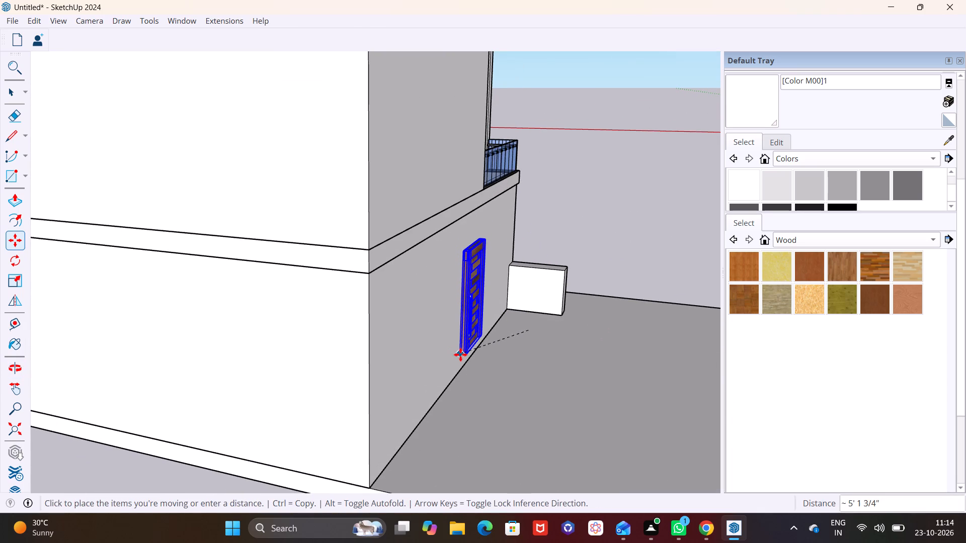
click(460, 354)
middle_drag(510, 375, 308, 389)
drag(311, 352, 317, 352)
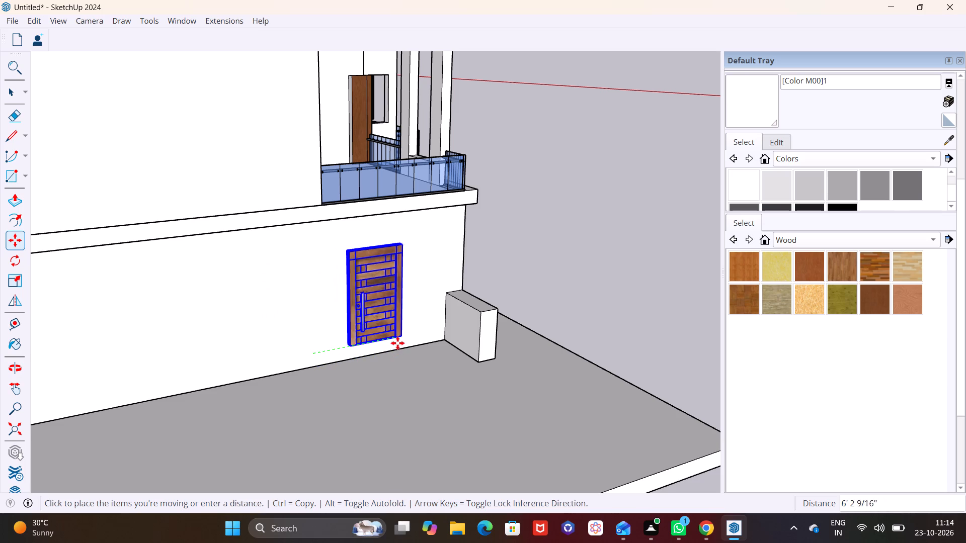
click(397, 342)
Examine the door's fit on the long side wall and the house's front from several angles.
middle_drag(355, 375, 547, 372)
scroll(516, 348, up, 2)
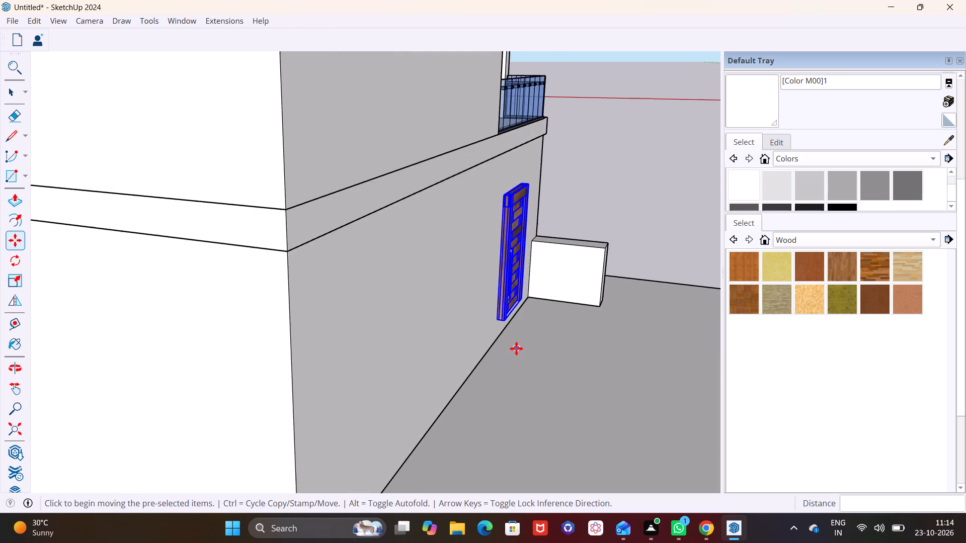
scroll(516, 348, up, 2)
middle_drag(520, 348, 289, 293)
scroll(297, 263, down, 4)
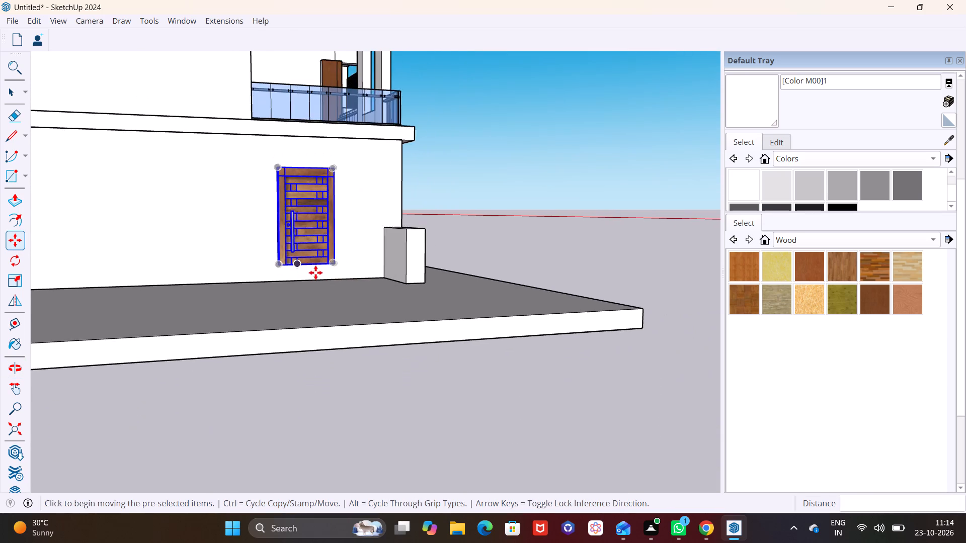
scroll(317, 273, down, 2)
middle_drag(341, 290, 213, 321)
scroll(204, 291, down, 7)
middle_drag(292, 286, 150, 283)
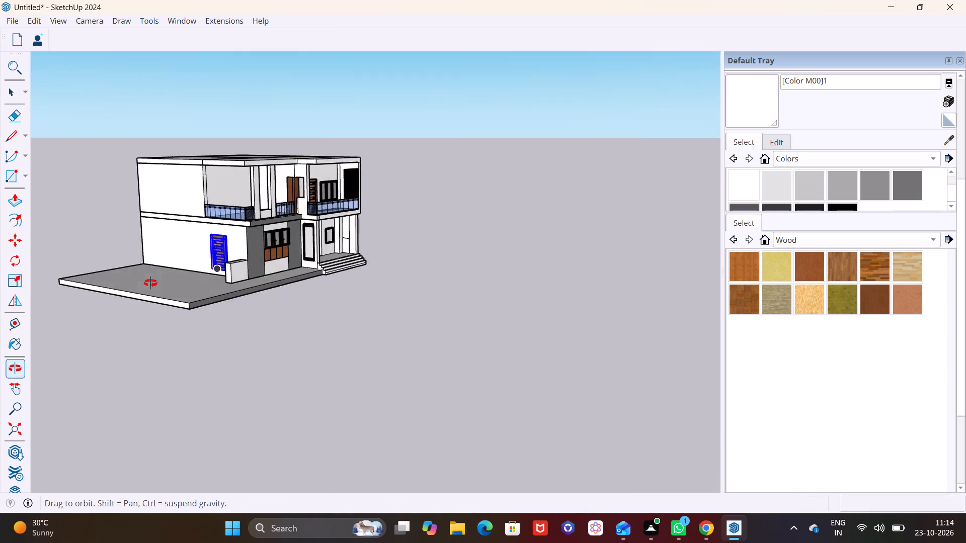
middle_drag(150, 283, 94, 280)
scroll(334, 248, up, 6)
click(7, 88)
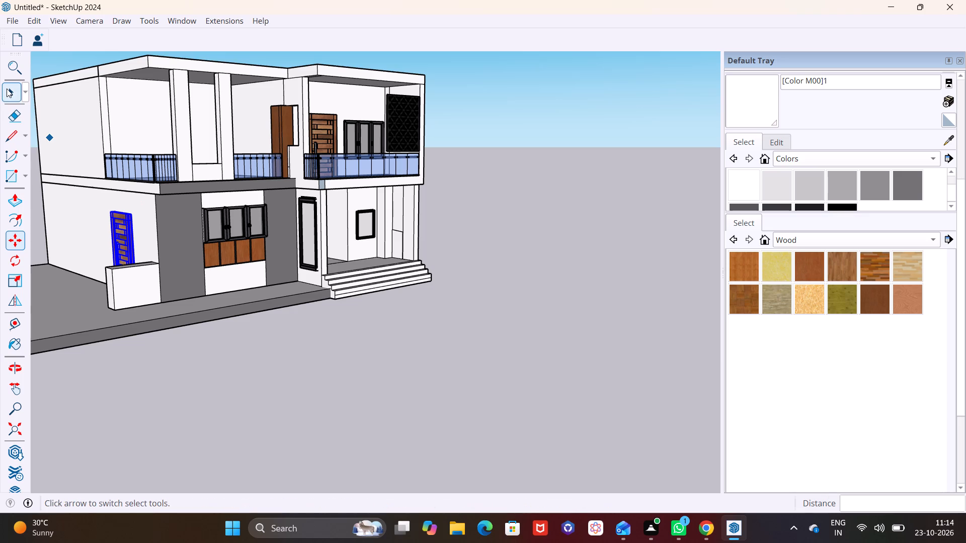
Copy the small framed porch window about 46' 8" to the area in front of the long side wall, beyond the door.
click(358, 227)
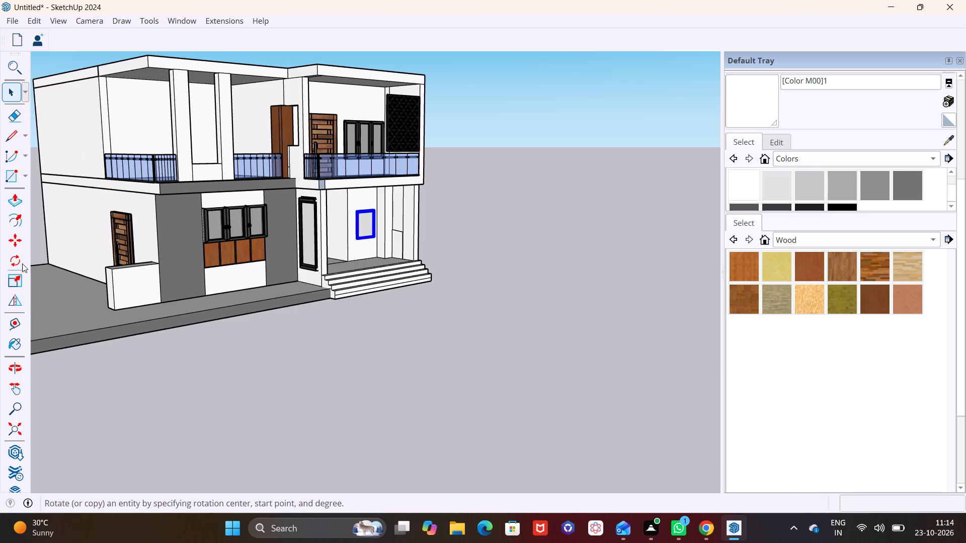
click(14, 242)
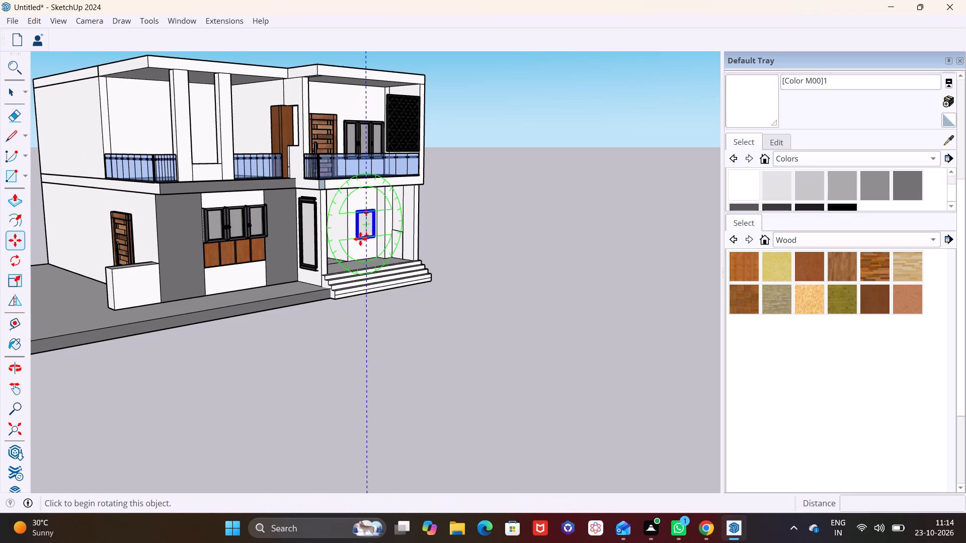
click(359, 239)
scroll(171, 278, down, 2)
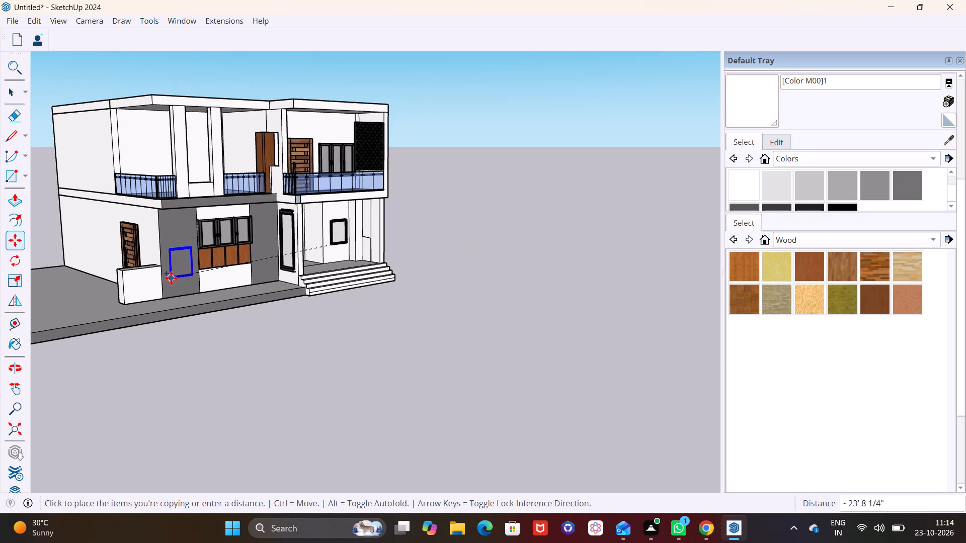
middle_drag(159, 280, 296, 279)
scroll(296, 279, down, 1)
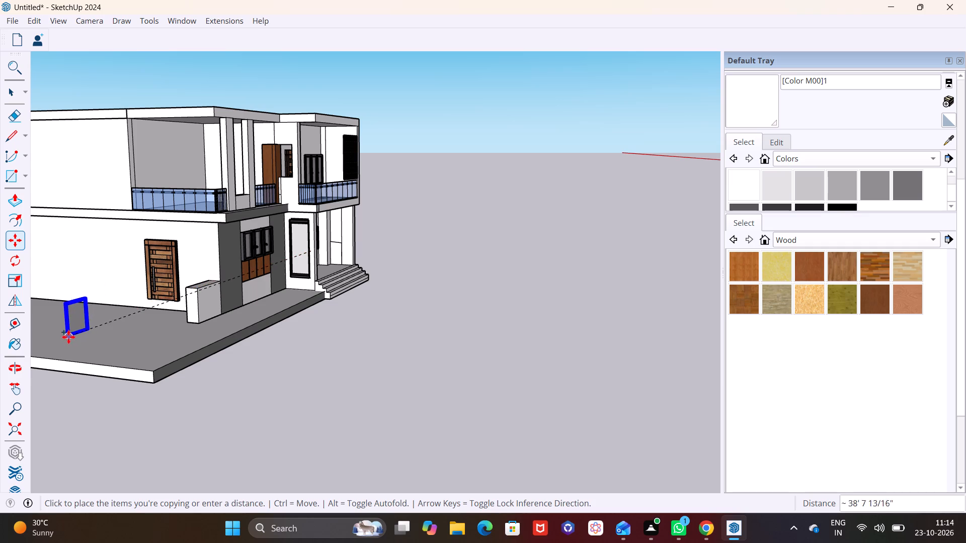
click(67, 331)
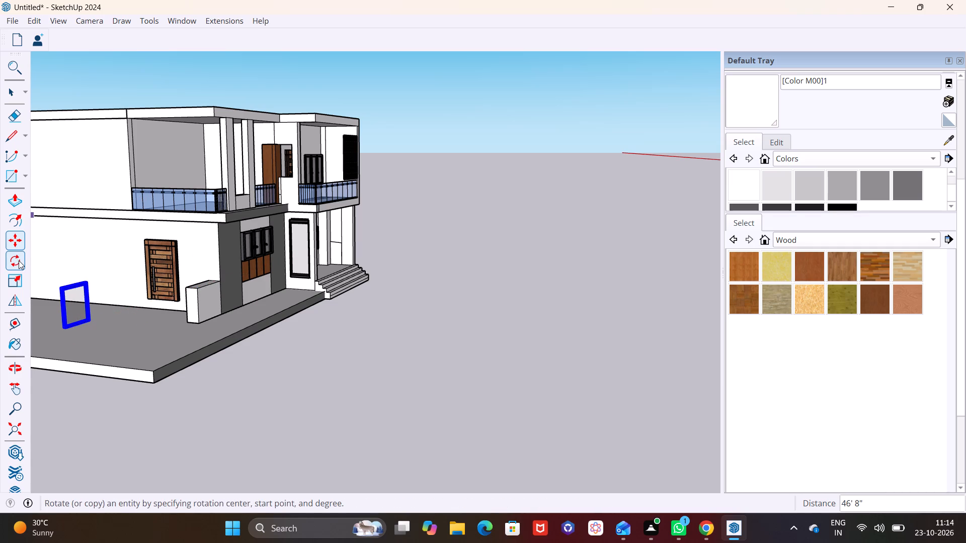
Rotate the copied window 90° about a point on the platform so it runs parallel to the long side wall.
click(19, 260)
click(123, 327)
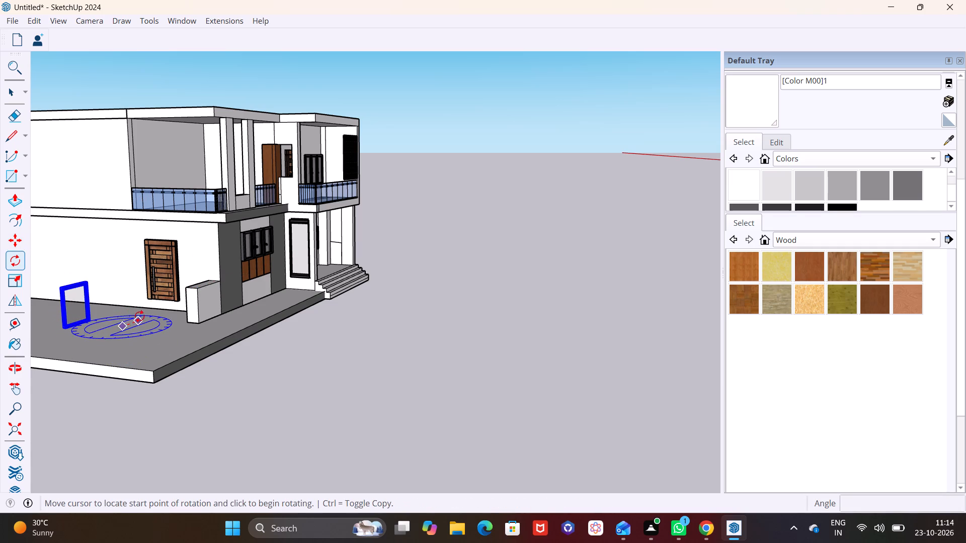
click(150, 312)
key(ctrl+z)
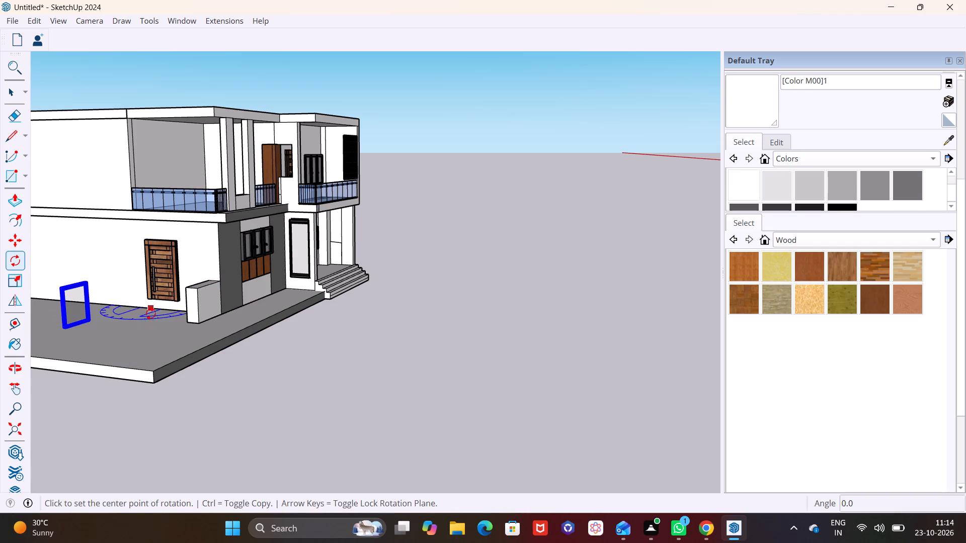
click(111, 341)
click(141, 329)
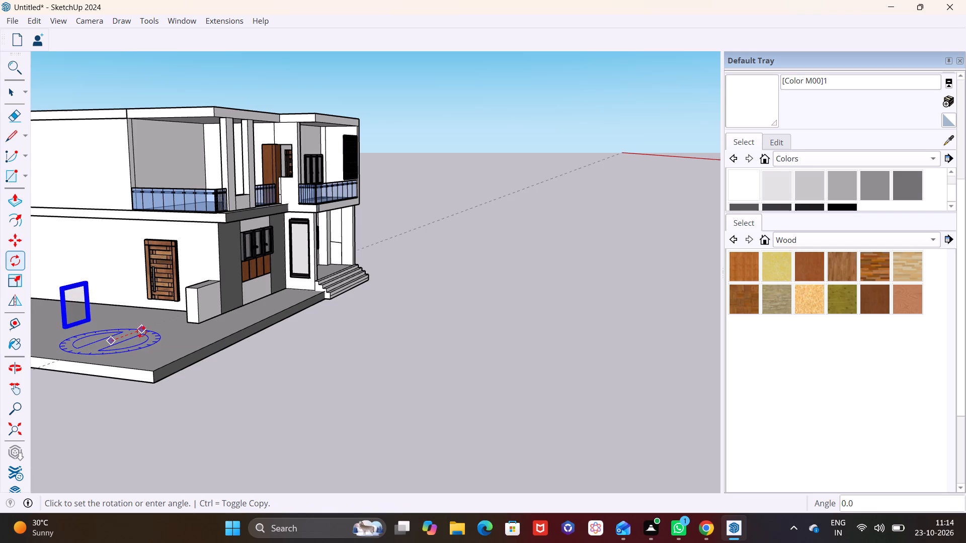
click(142, 344)
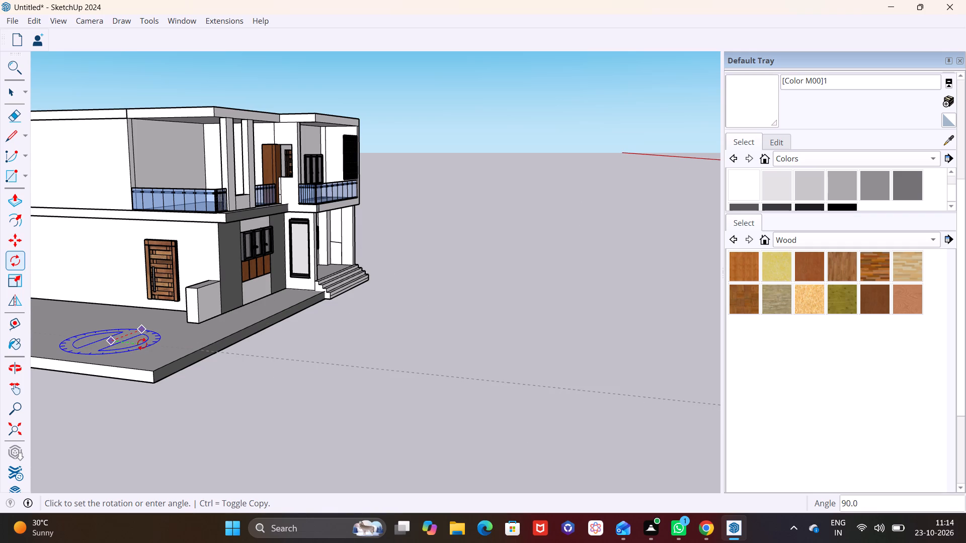
Move the rotated window about 17' 5" onto the long side wall, on the side of the door away from the low wall.
scroll(137, 322, down, 7)
middle_drag(130, 316, 398, 339)
scroll(290, 382, up, 8)
scroll(282, 388, down, 3)
middle_drag(294, 371, 374, 323)
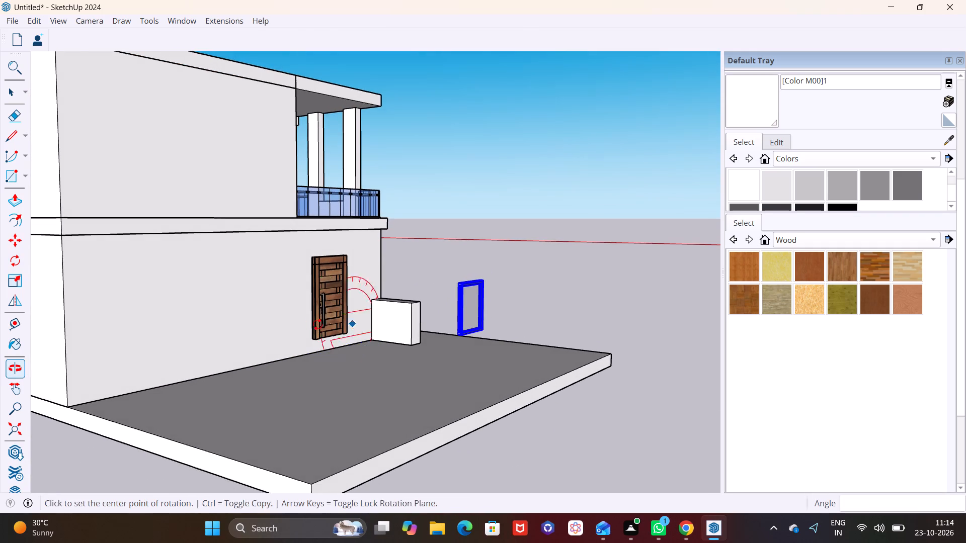
click(8, 96)
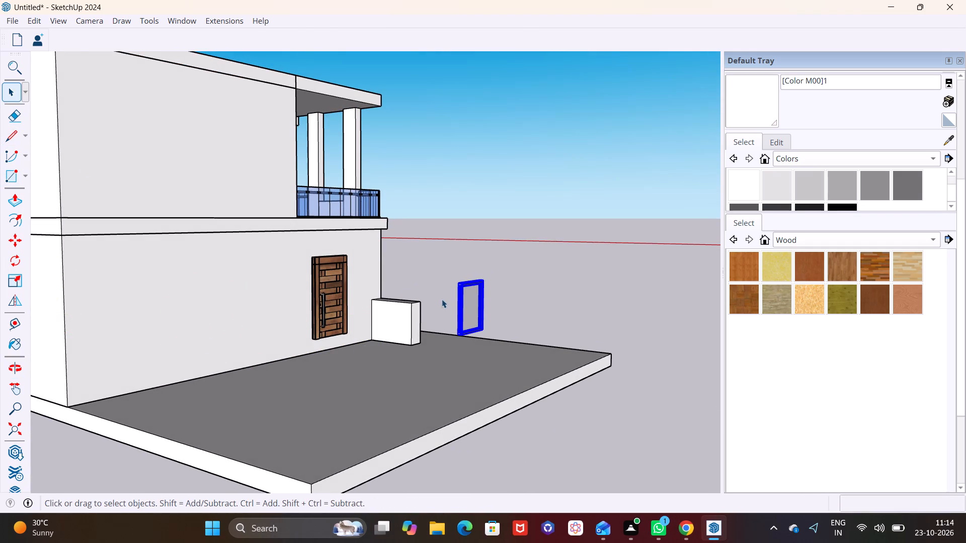
click(462, 303)
click(12, 237)
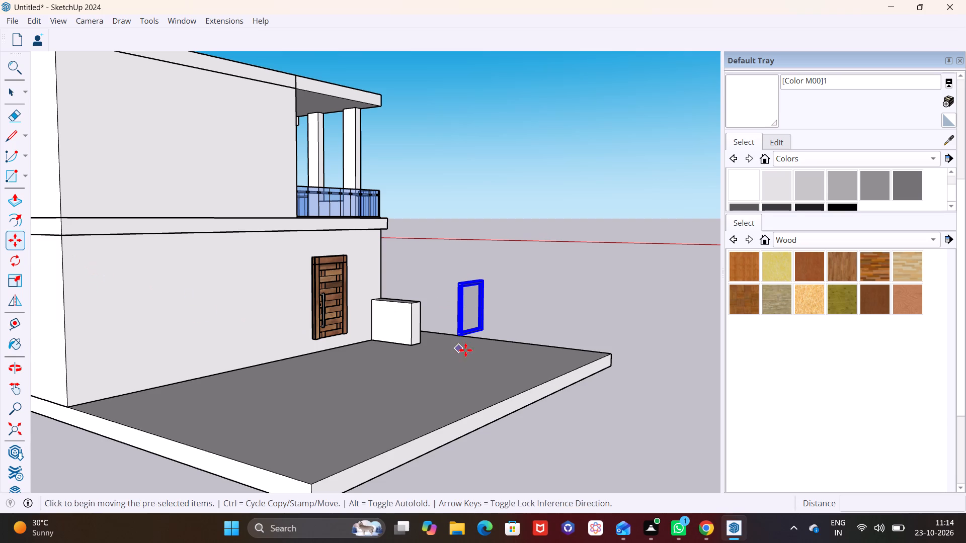
click(463, 337)
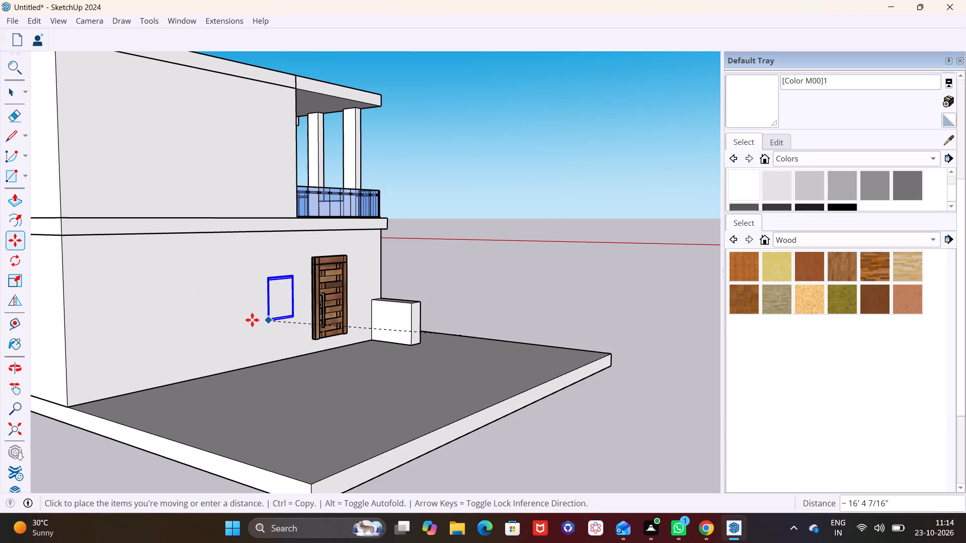
click(217, 336)
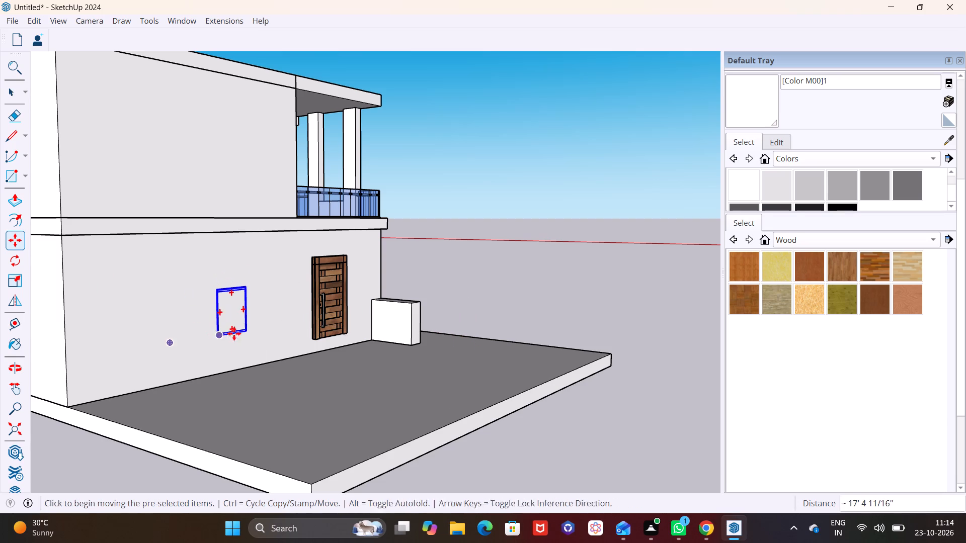
Move the window about 5 3/16" outward so its frame stands proud of the long side wall.
scroll(247, 331, up, 6)
scroll(242, 331, down, 4)
middle_drag(242, 331, 340, 341)
scroll(340, 341, down, 1)
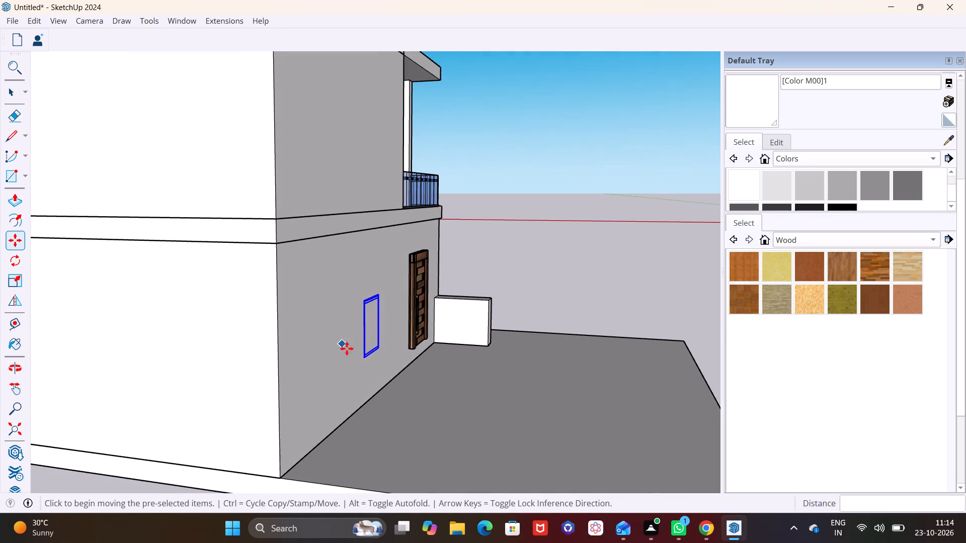
click(366, 357)
click(372, 358)
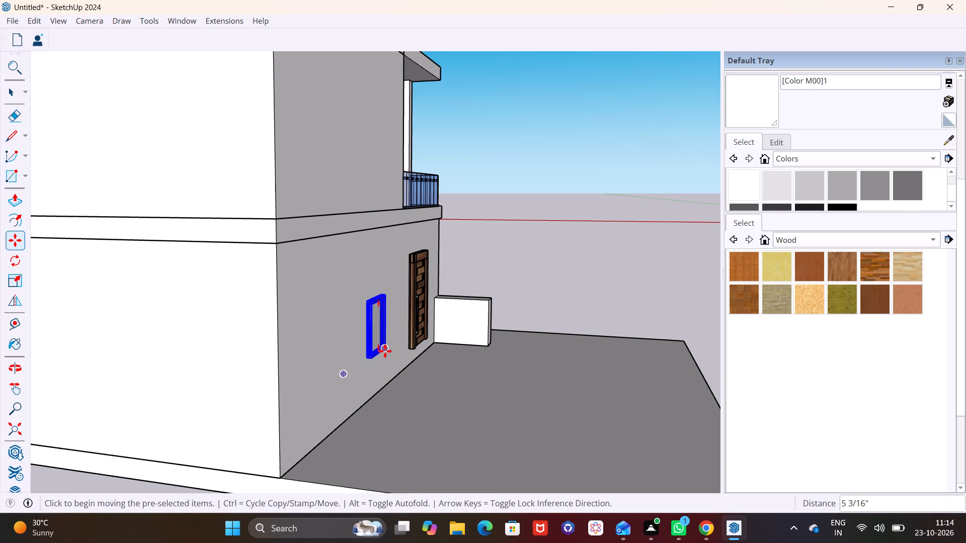
Raise the window about 1' 8" straight up the long side wall.
middle_drag(385, 351, 262, 363)
click(19, 241)
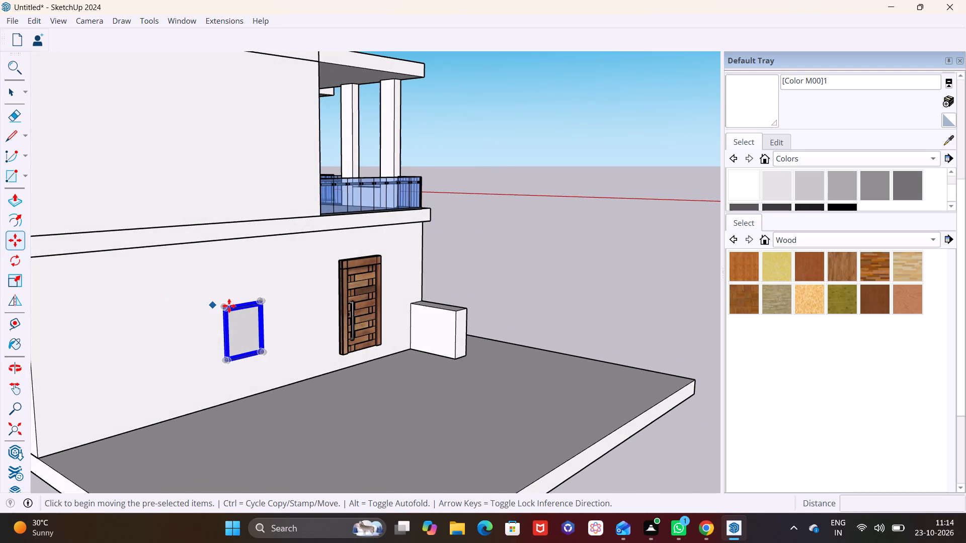
click(256, 304)
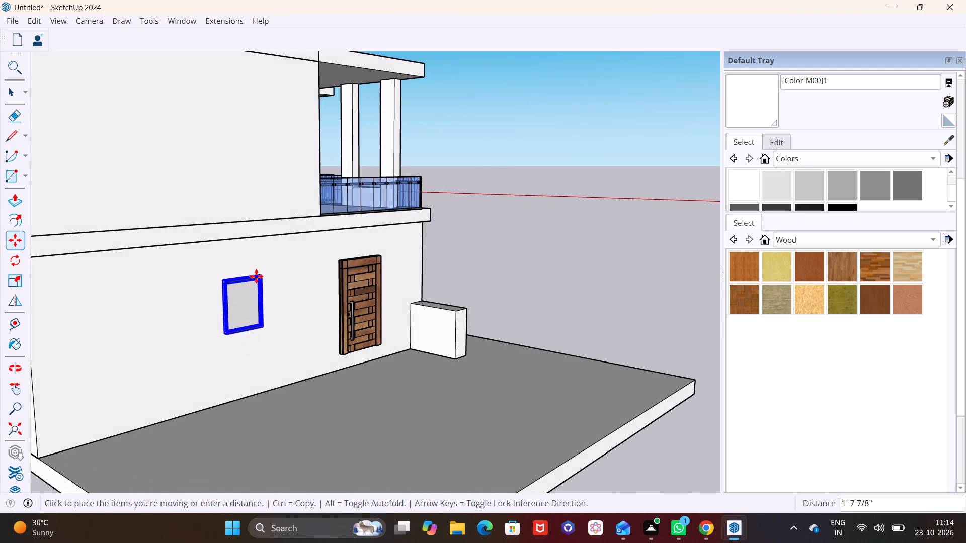
click(255, 274)
Copy the window about 7' 4" horizontally along the long side wall, away from the door, and clear the selection.
click(226, 329)
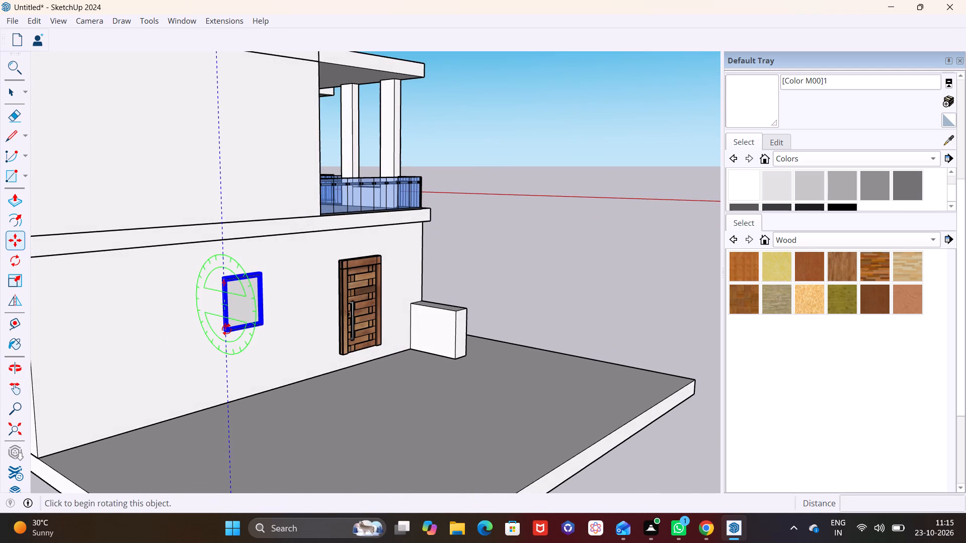
key(space)
click(233, 326)
key(m)
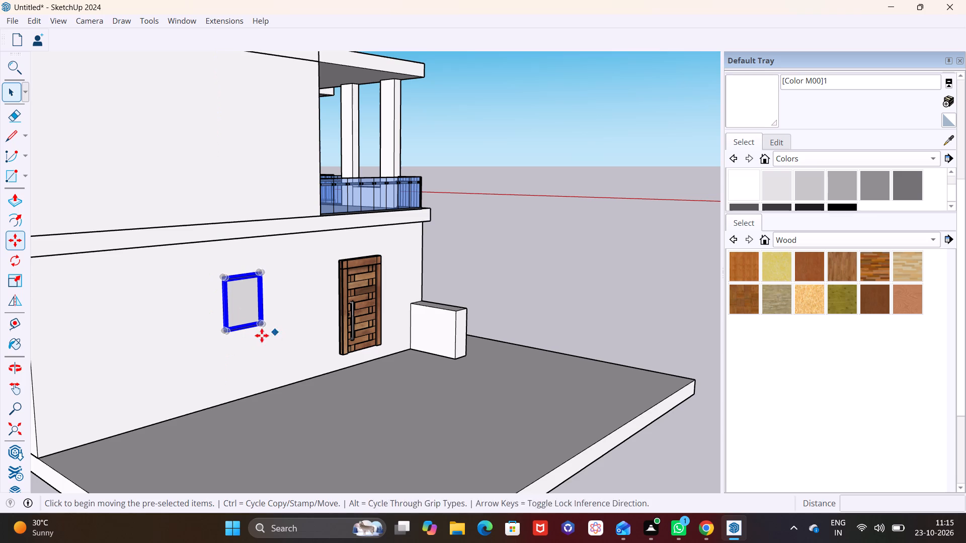
click(228, 331)
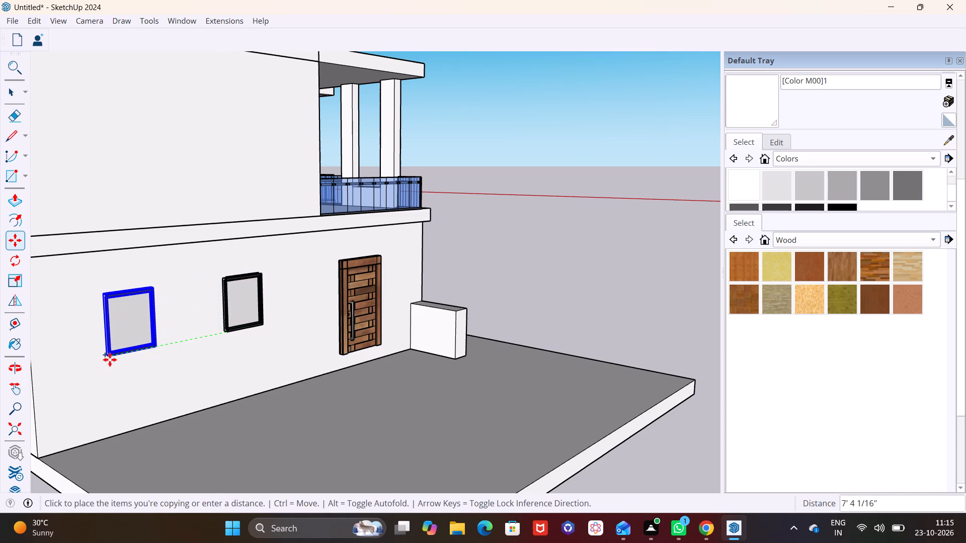
click(110, 359)
click(14, 95)
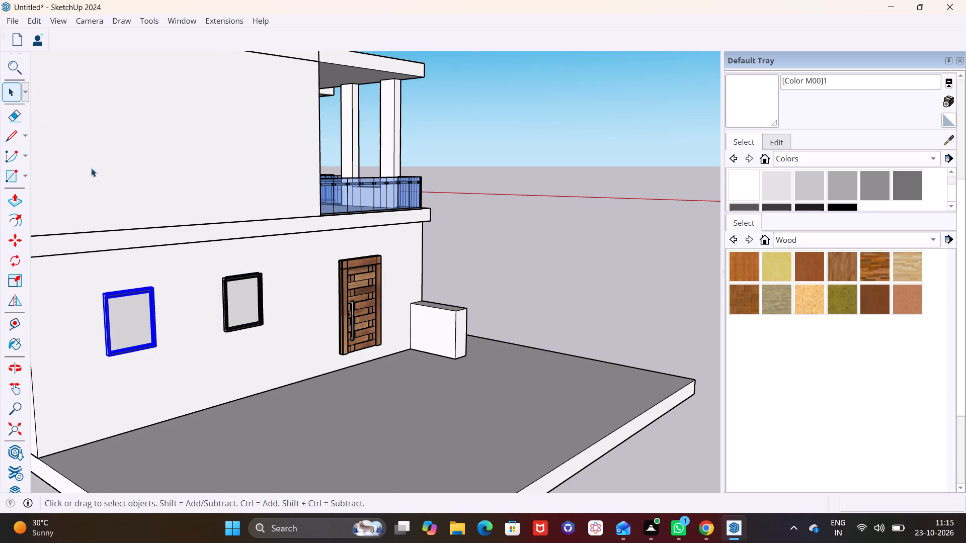
click(543, 299)
Examine the two side windows, the door and the blank upper-storey wall from several angles and distances.
middle_drag(566, 318, 368, 372)
scroll(333, 360, down, 4)
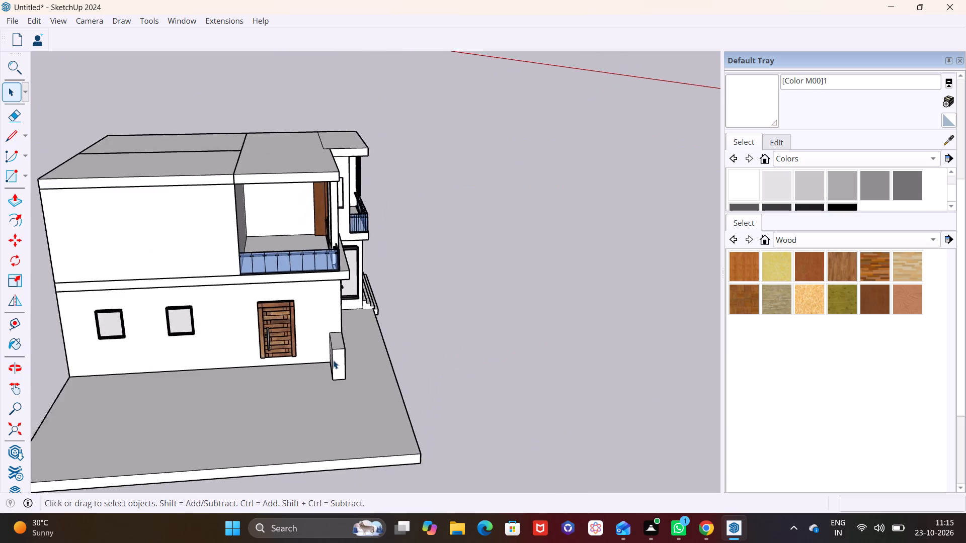
scroll(333, 360, down, 4)
middle_drag(413, 366, 191, 314)
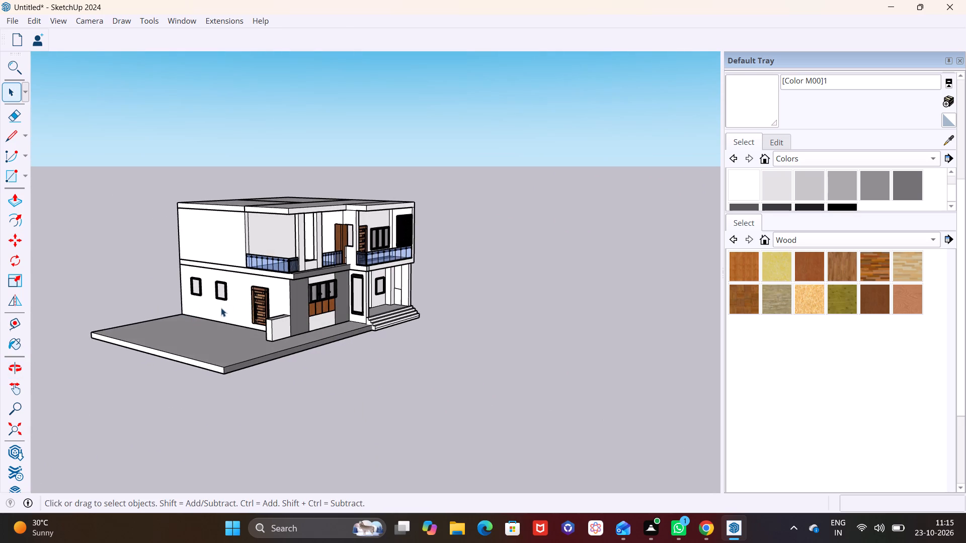
scroll(229, 308, down, 7)
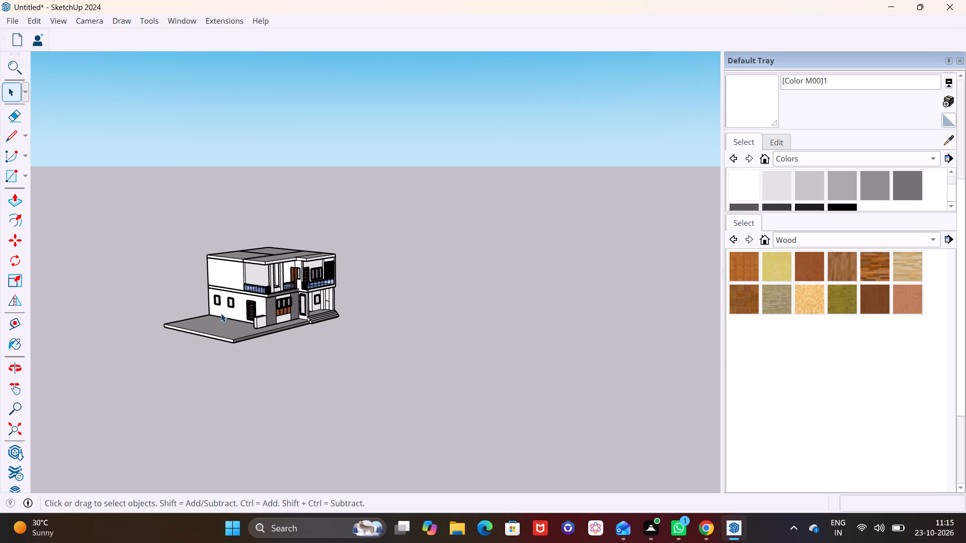
scroll(253, 301, up, 7)
middle_drag(226, 288, 212, 346)
scroll(208, 318, up, 4)
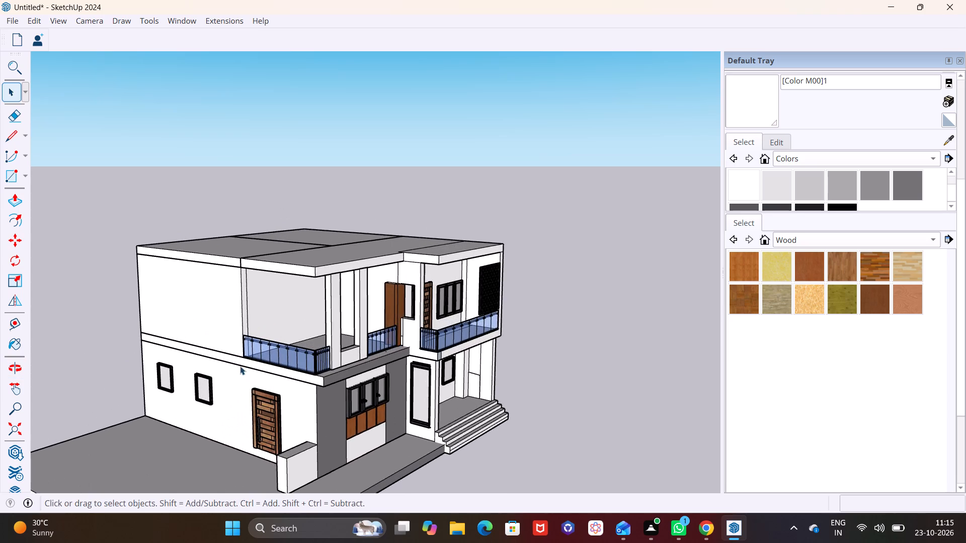
scroll(240, 366, up, 1)
middle_drag(240, 366, 270, 326)
scroll(237, 358, up, 1)
shift+middle_drag(234, 367, 250, 345)
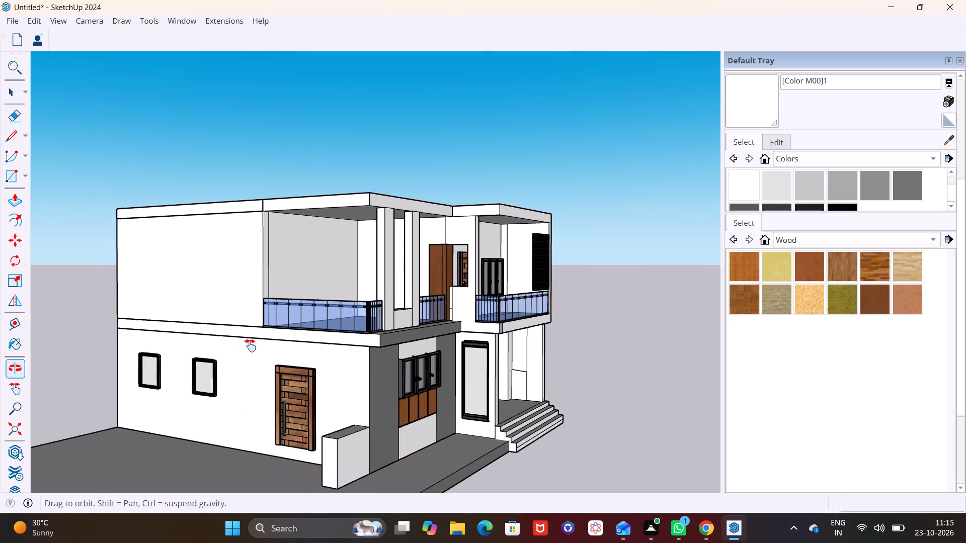
shift+middle_drag(250, 345, 285, 333)
scroll(251, 335, up, 2)
middle_drag(251, 335, 258, 362)
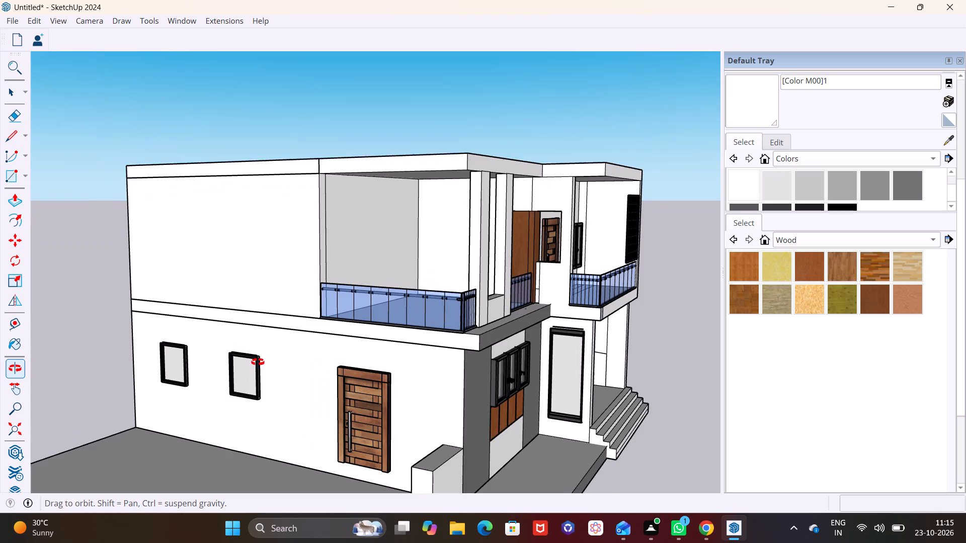
middle_drag(258, 362, 318, 382)
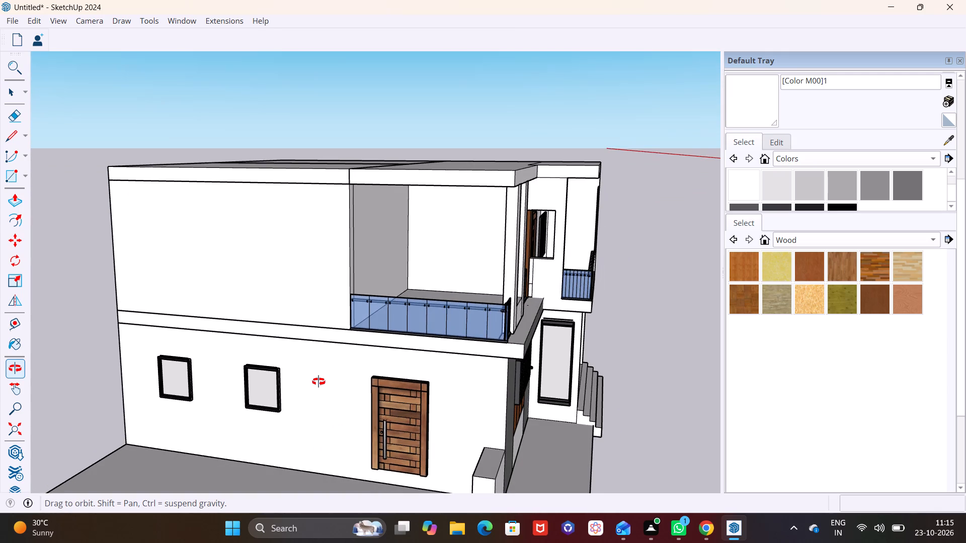
middle_drag(318, 382, 319, 377)
scroll(320, 371, down, 4)
click(320, 371)
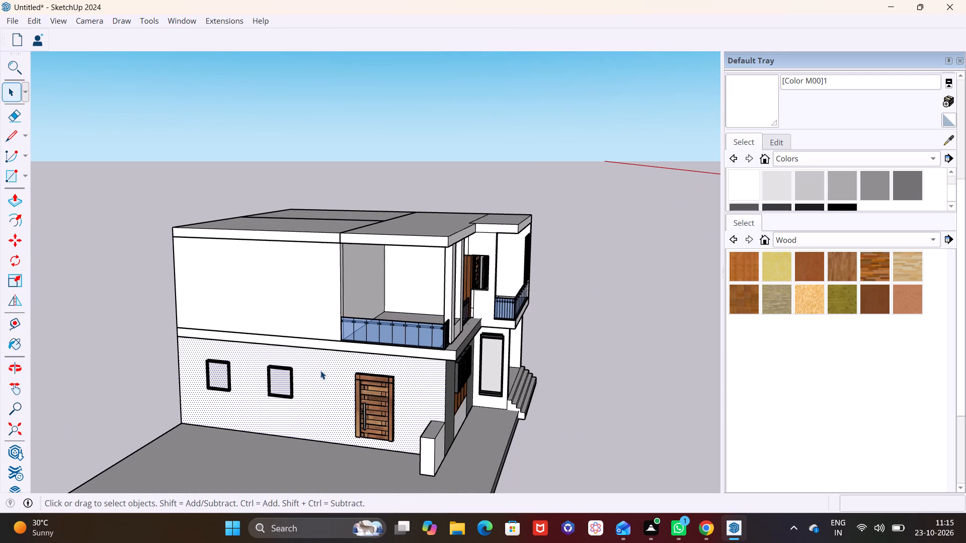
click(83, 353)
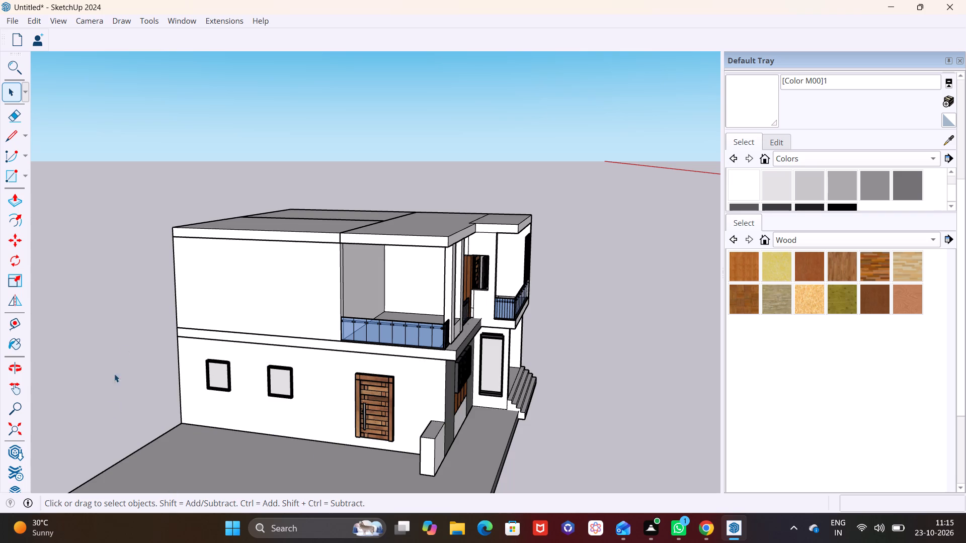
scroll(324, 422, up, 2)
middle_drag(298, 408, 274, 380)
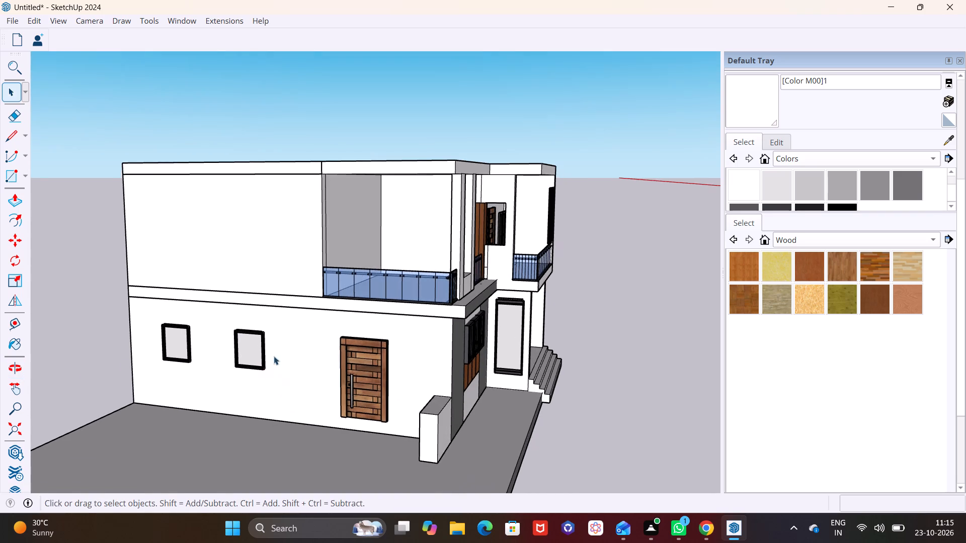
scroll(264, 315, up, 2)
shift+middle_drag(281, 282, 307, 329)
middle_drag(307, 334, 297, 293)
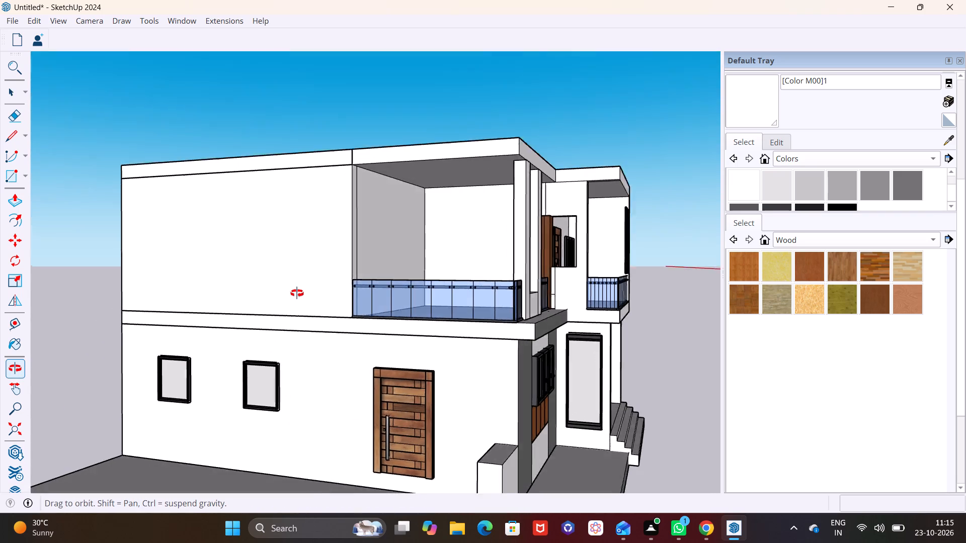
middle_drag(297, 293, 291, 333)
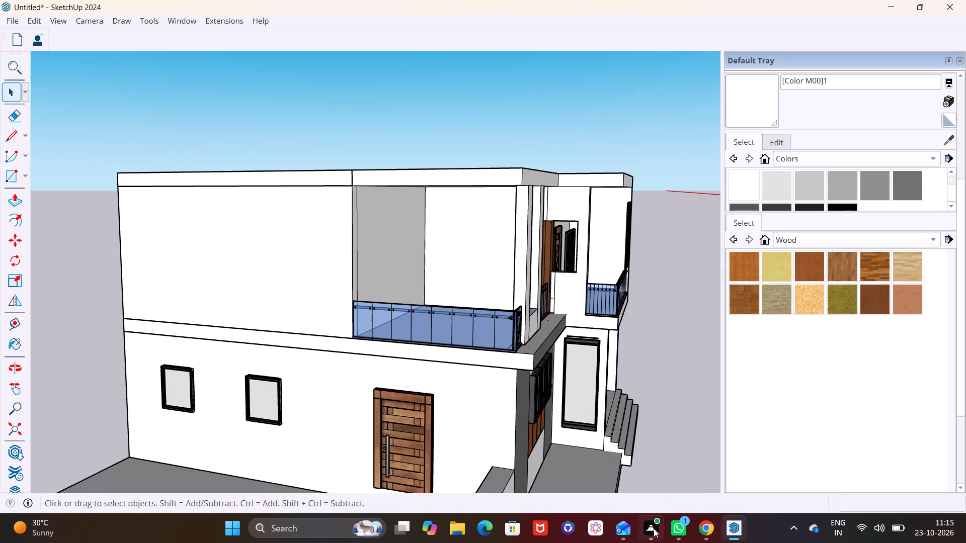
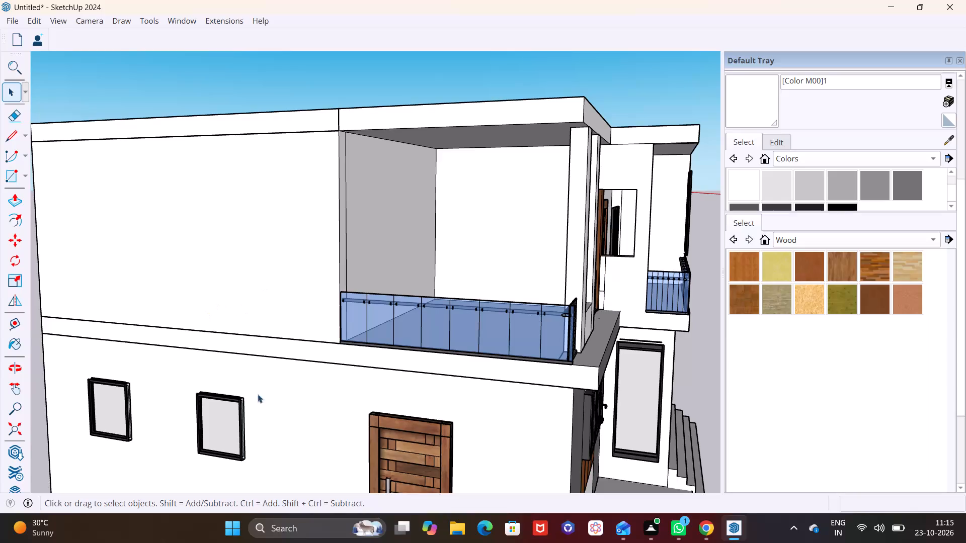
Copy the ground-floor window nearest the door up onto the upper-storey wall, close to the balcony.
click(236, 402)
key(m)
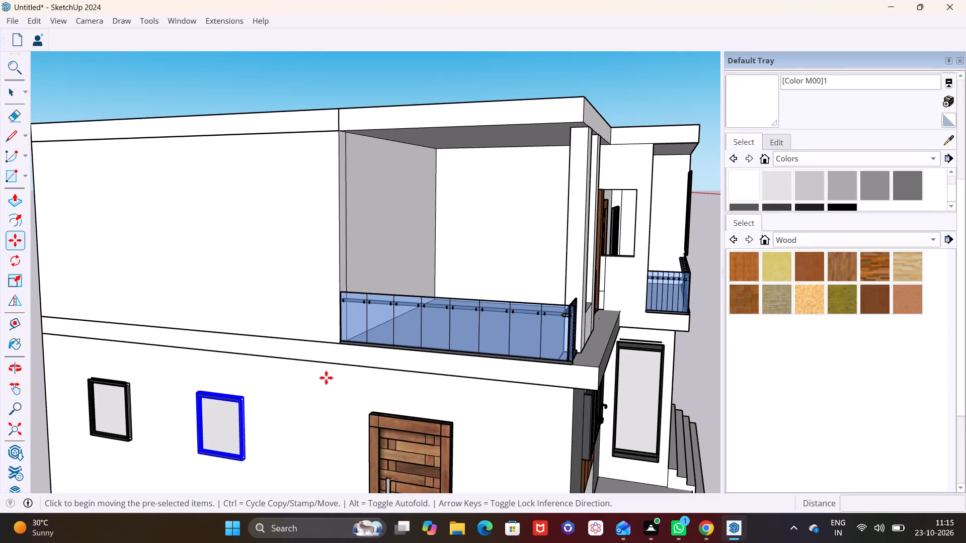
click(245, 400)
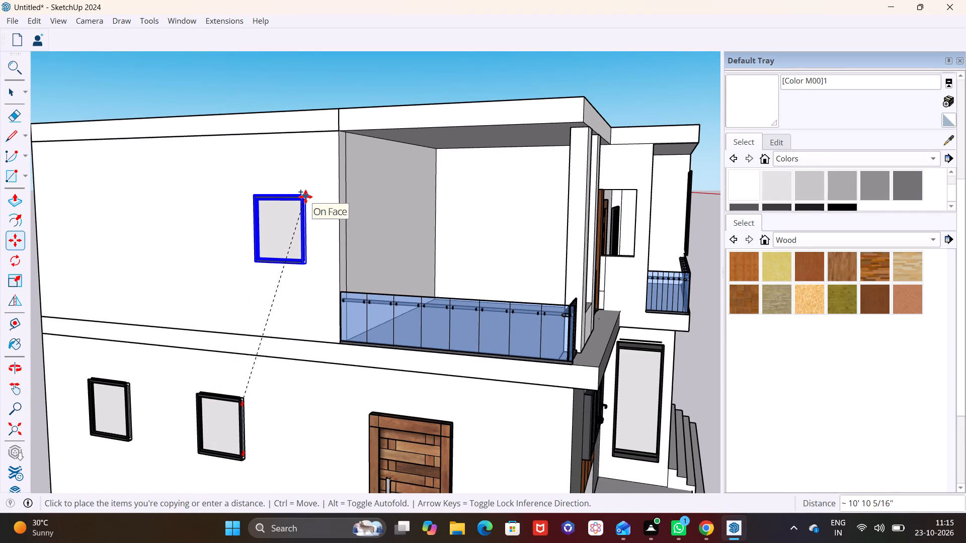
click(327, 205)
Copy the upper-storey window about 5' 2" horizontally along the wall, away from the balcony.
click(276, 270)
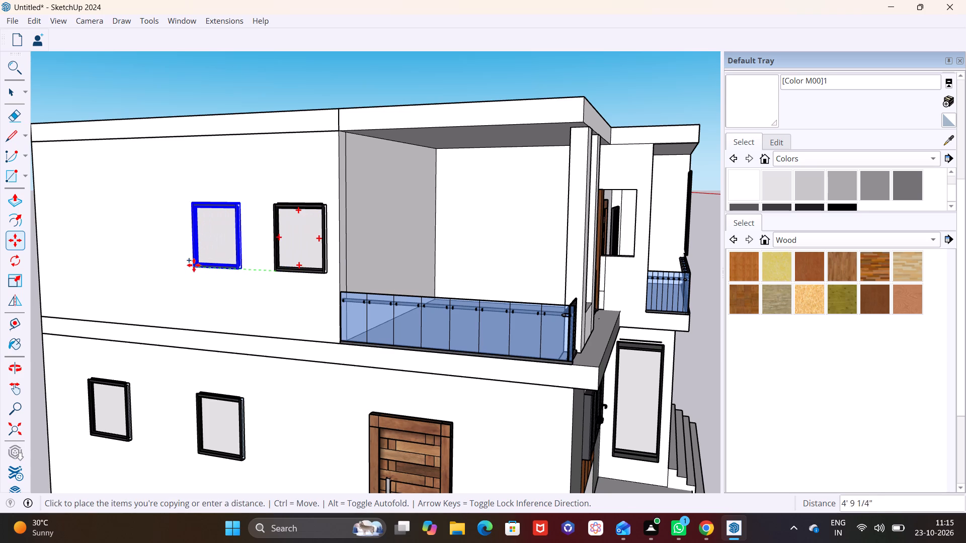
click(189, 265)
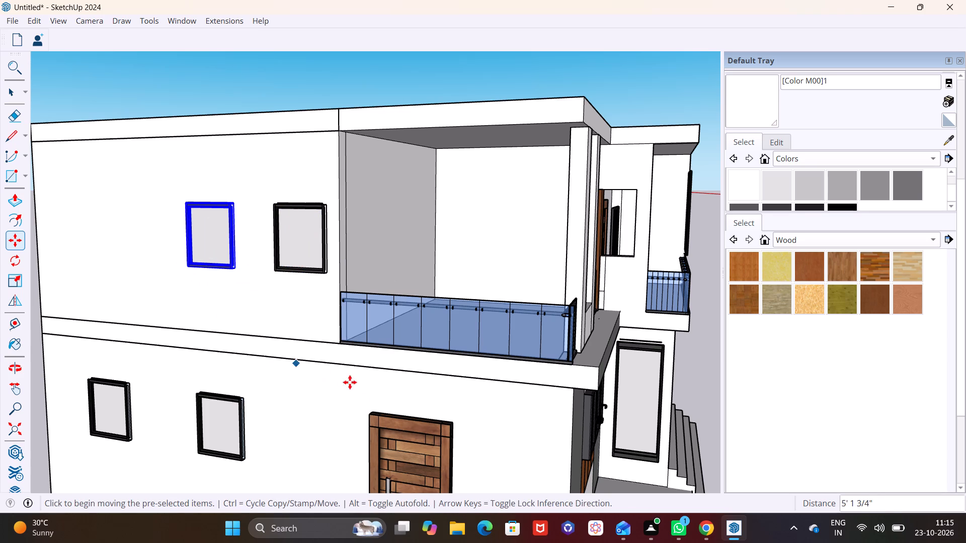
key(space)
Copy the ground-floor wooden door up onto the upper-storey side wall, beyond the two windows near the far corner.
click(406, 442)
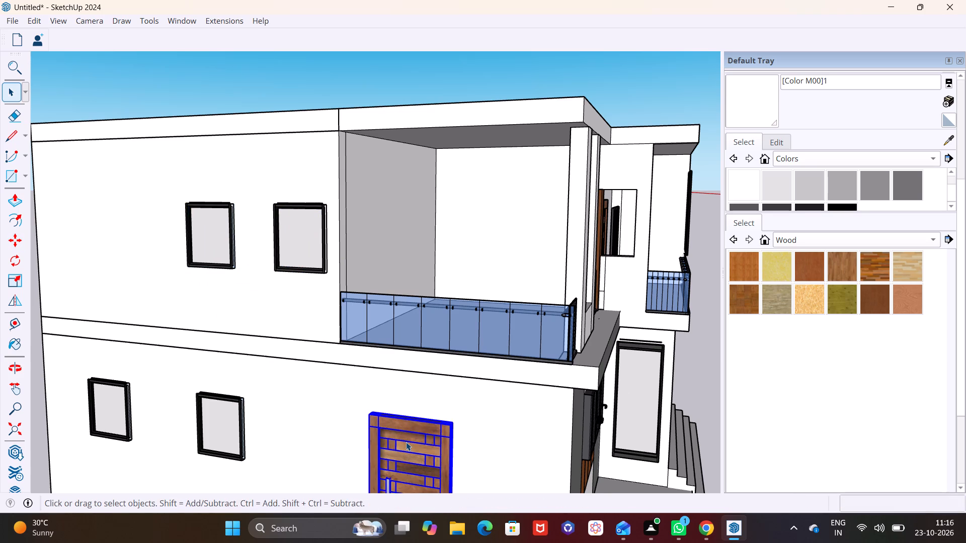
key(m)
click(452, 422)
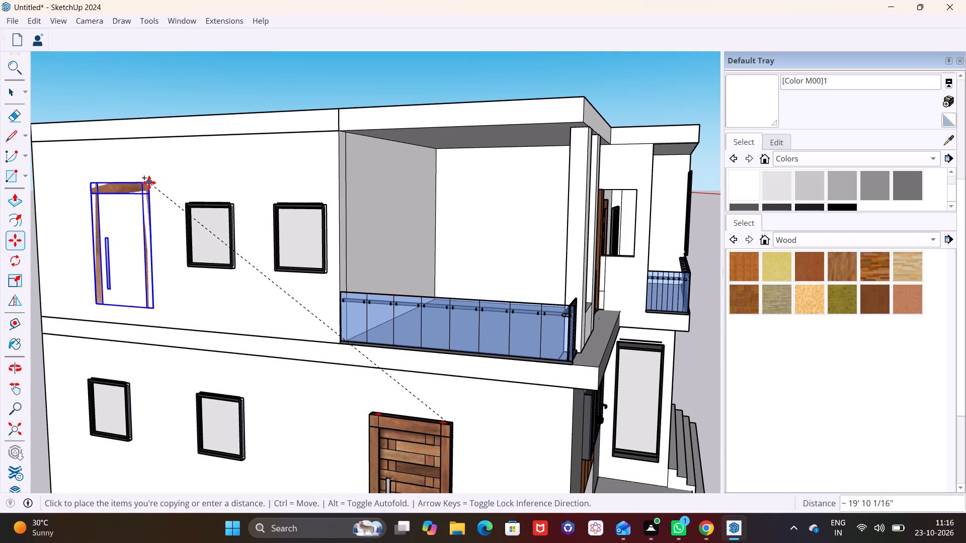
middle_drag(149, 183, 110, 235)
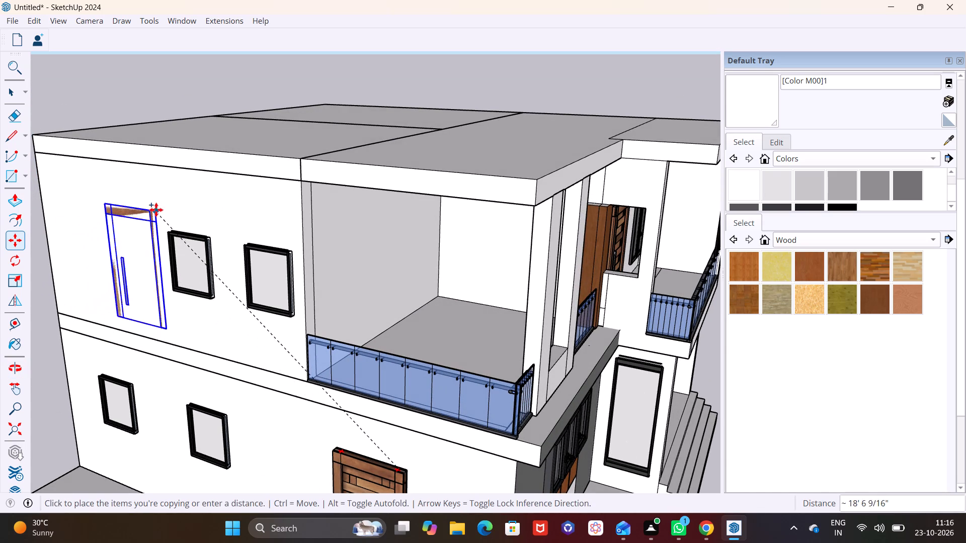
click(153, 205)
Move the upper-storey door copy outward so it stands proud of the side wall, and deselect it.
middle_drag(208, 282, 124, 256)
scroll(133, 241, up, 3)
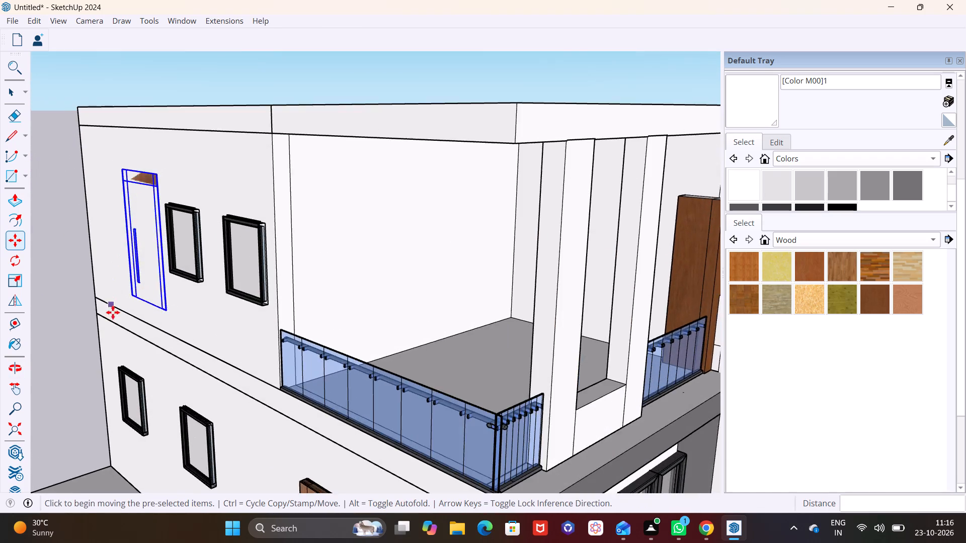
scroll(113, 312, up, 1)
click(176, 306)
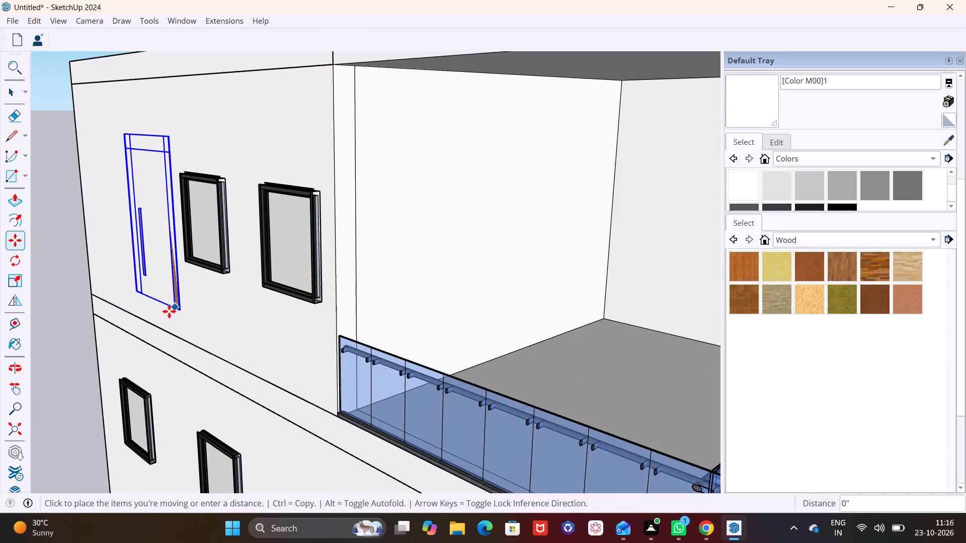
click(167, 313)
scroll(144, 305, down, 5)
middle_drag(275, 320, 420, 299)
scroll(233, 286, down, 4)
middle_drag(187, 286, 240, 287)
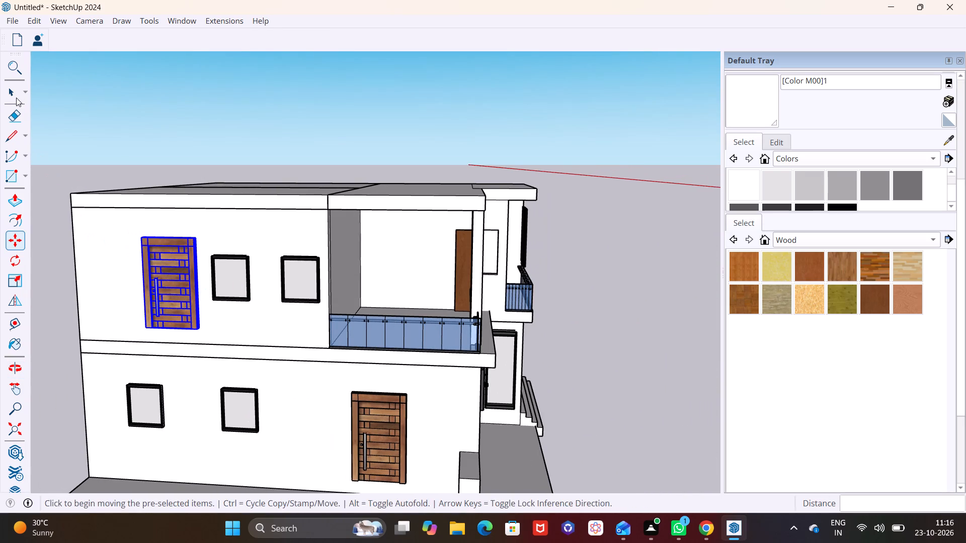
click(15, 90)
click(220, 236)
Draw a rectangle about 4' 4" by 1' on the roof slab's edge at the far corner above the upper-storey door.
middle_drag(251, 278, 207, 284)
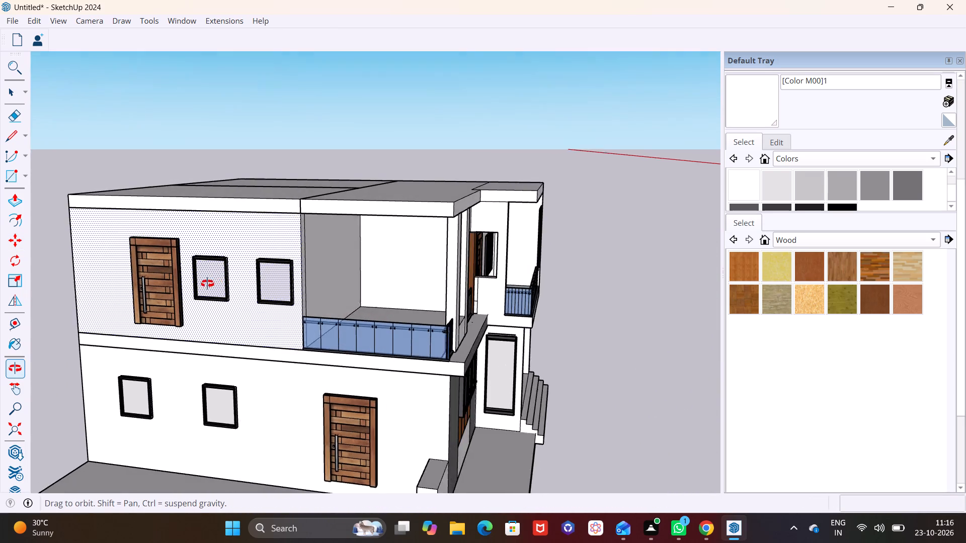
middle_drag(207, 284, 186, 255)
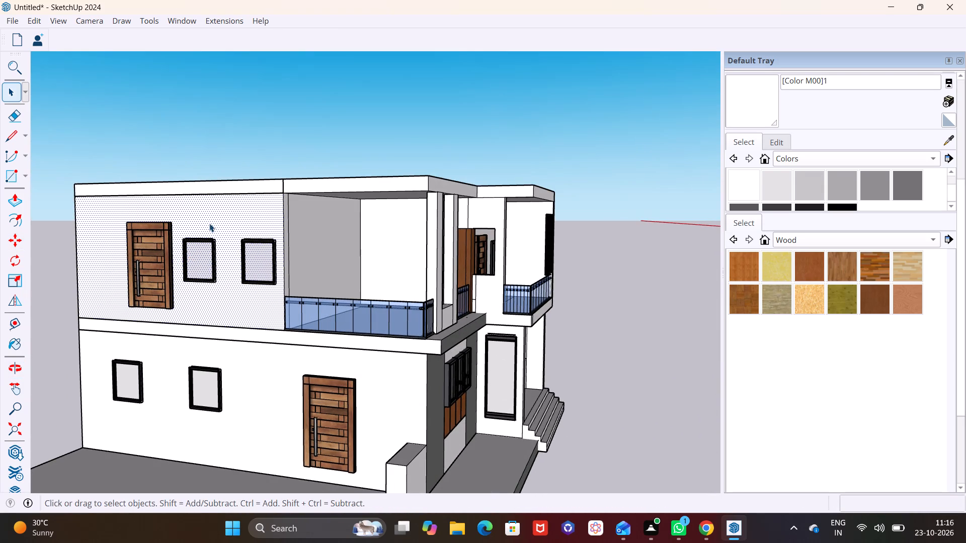
middle_drag(211, 220, 191, 233)
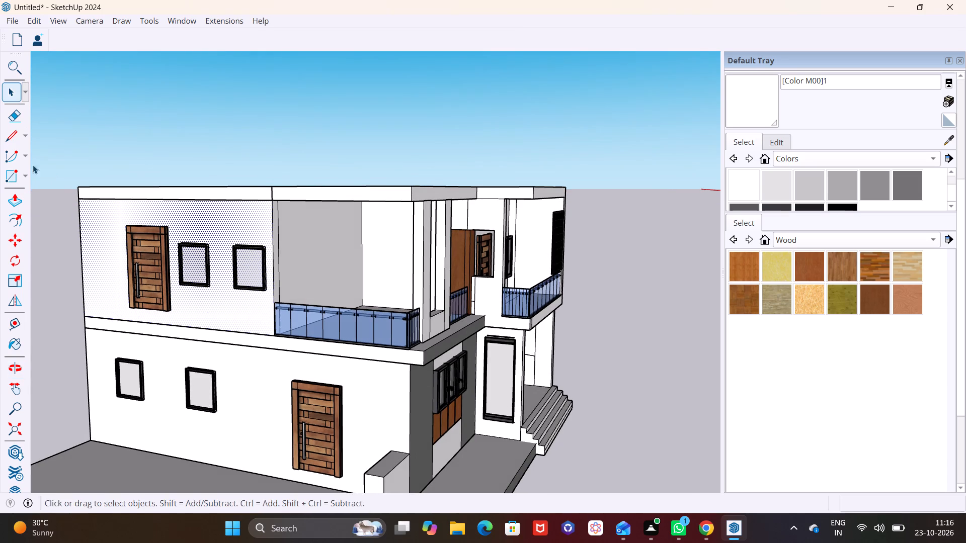
click(26, 173)
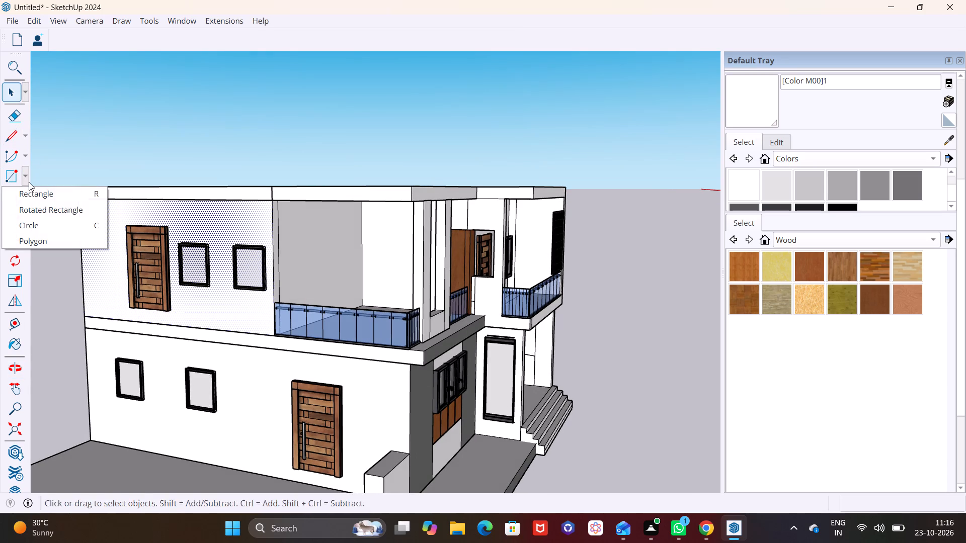
click(31, 196)
click(80, 187)
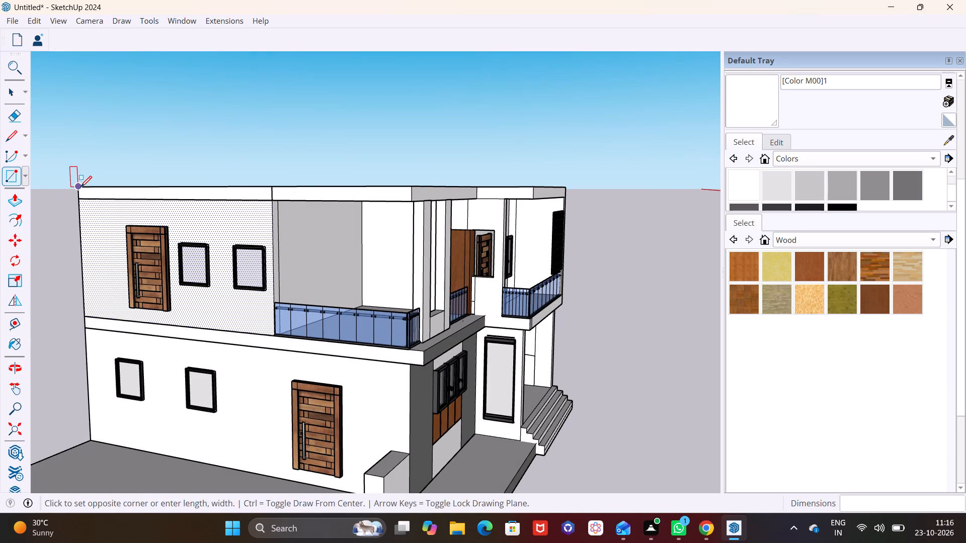
click(119, 198)
Push/Pull the rectangle on the roof slab's edge outward about 3' 8".
click(13, 92)
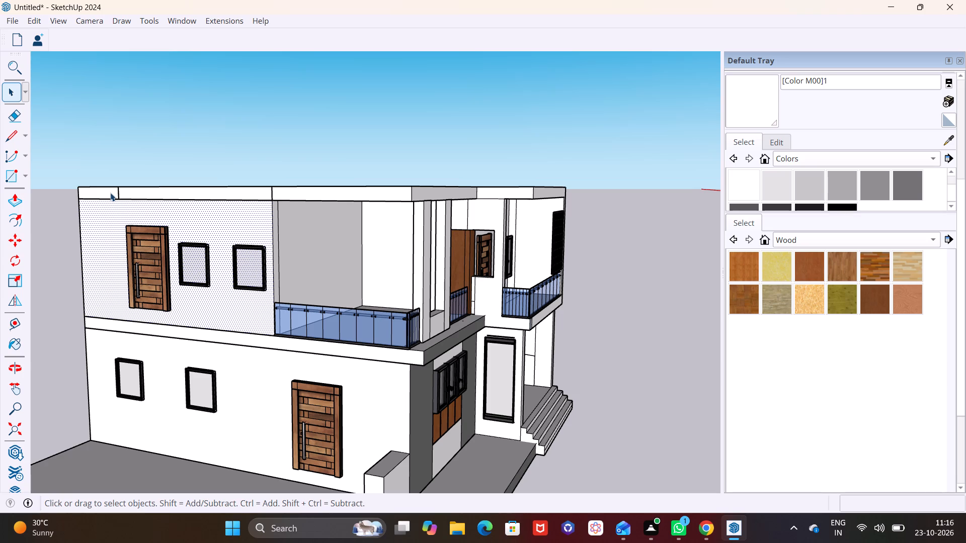
click(110, 193)
click(13, 196)
click(99, 190)
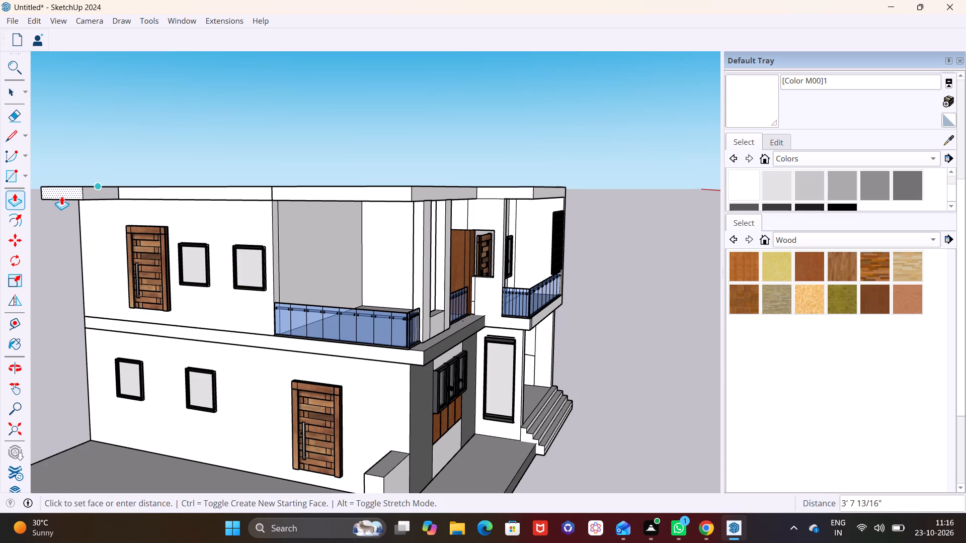
click(60, 197)
Push/Pull the projecting roof block's side face about 14' 8" along the side wall to the start of the balcony.
click(8, 86)
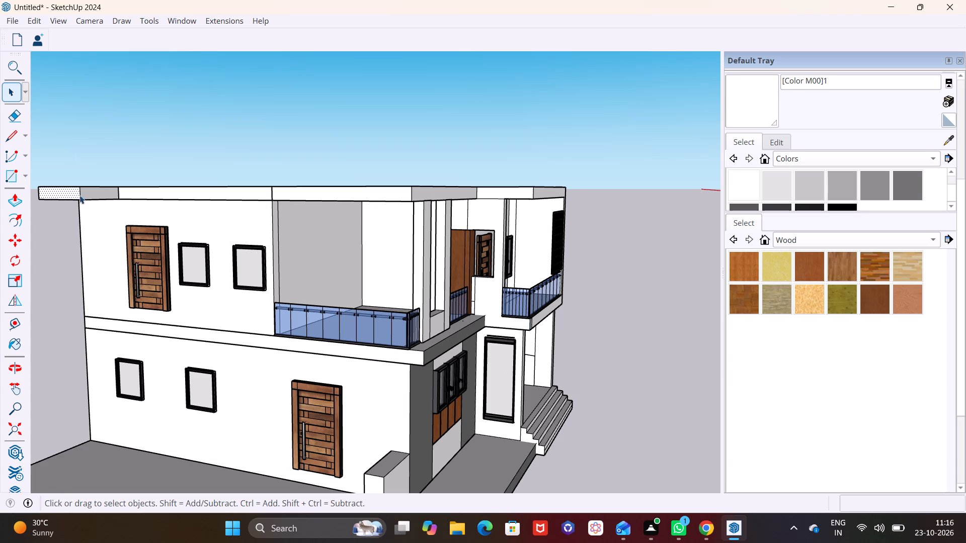
click(95, 194)
click(18, 198)
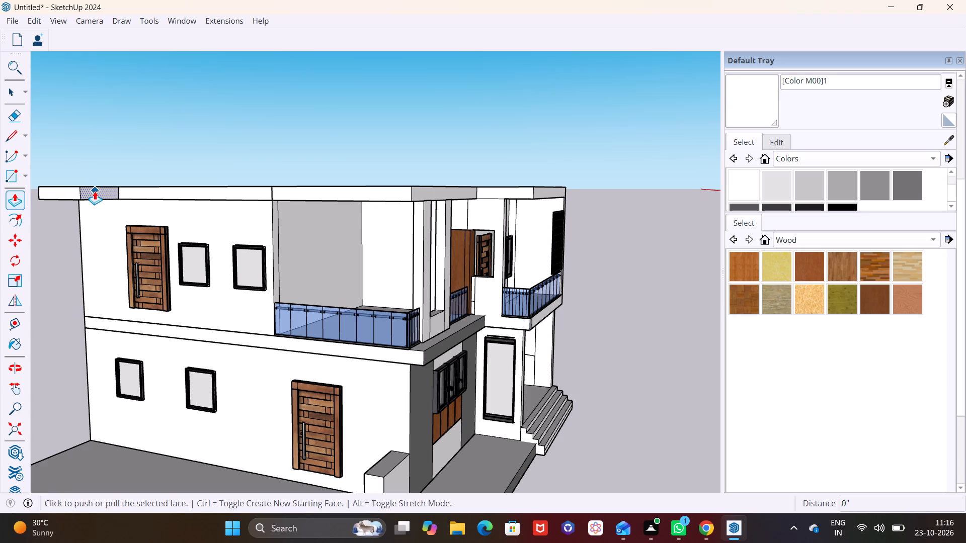
click(95, 191)
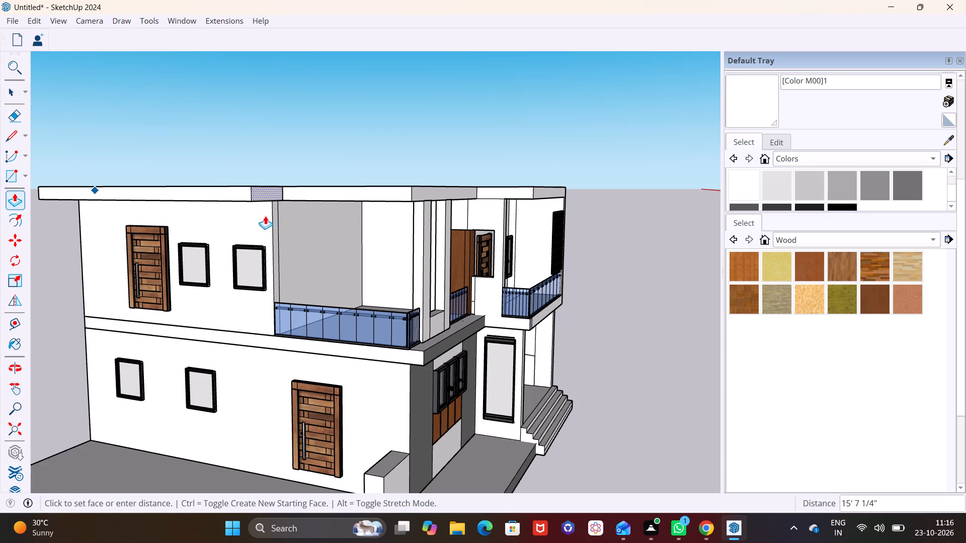
click(273, 227)
Examine the new roof overhang and the side wall from above, from the front corner and from below.
scroll(152, 249, down, 2)
middle_drag(179, 225, 154, 257)
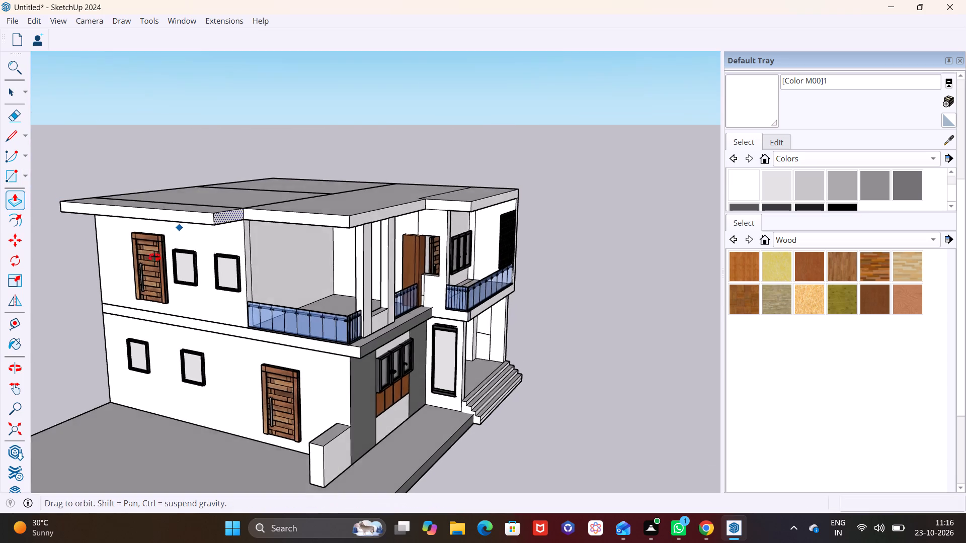
middle_drag(154, 257, 0, 343)
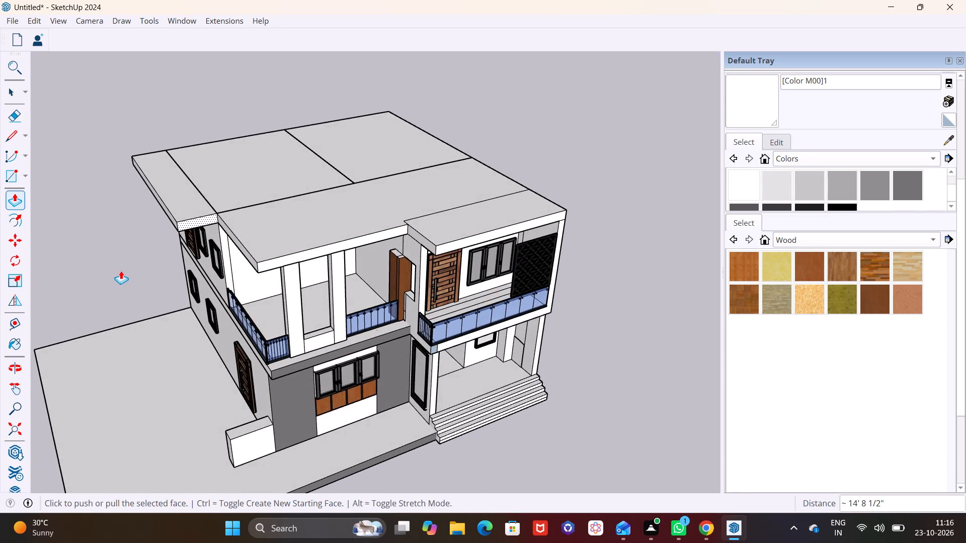
scroll(121, 270, down, 1)
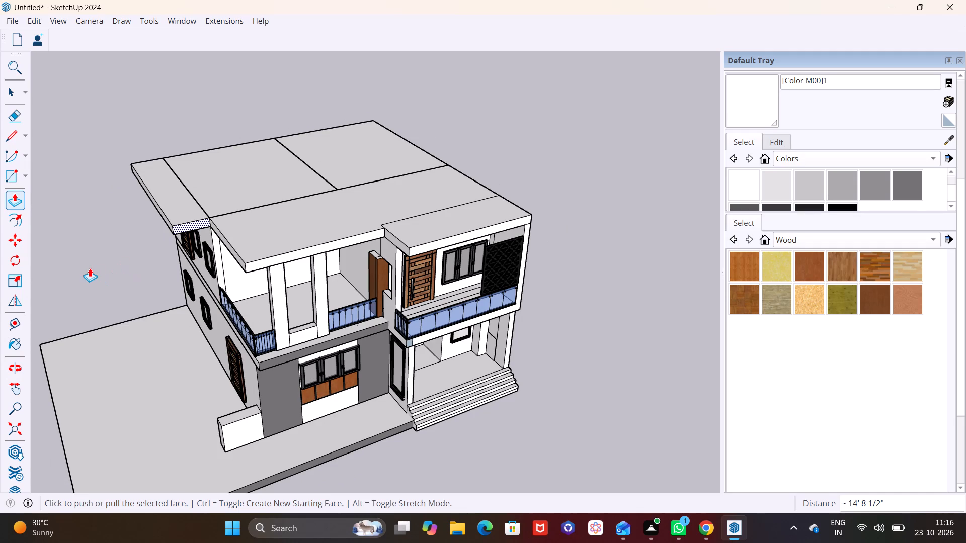
middle_drag(186, 273, 246, 143)
scroll(172, 183, up, 2)
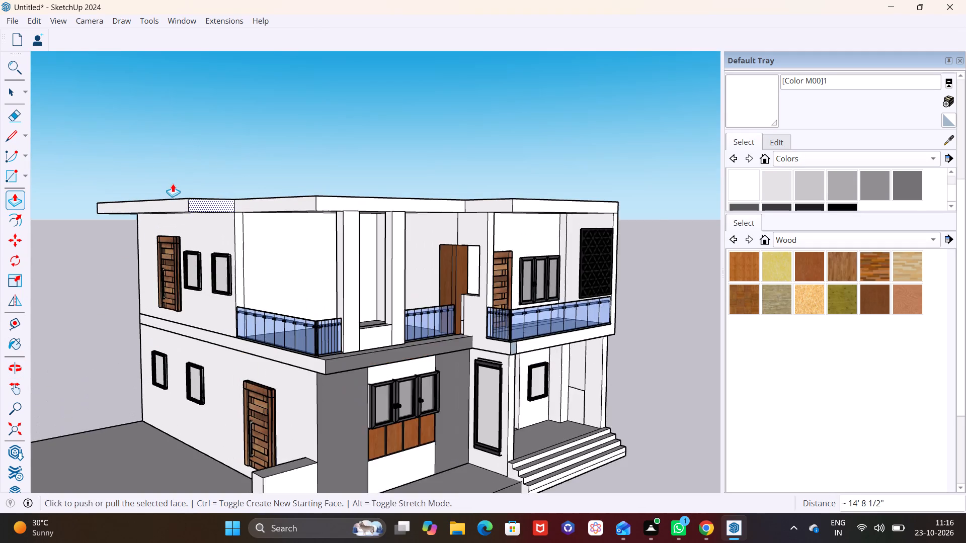
scroll(173, 184, up, 2)
middle_drag(169, 201, 277, 157)
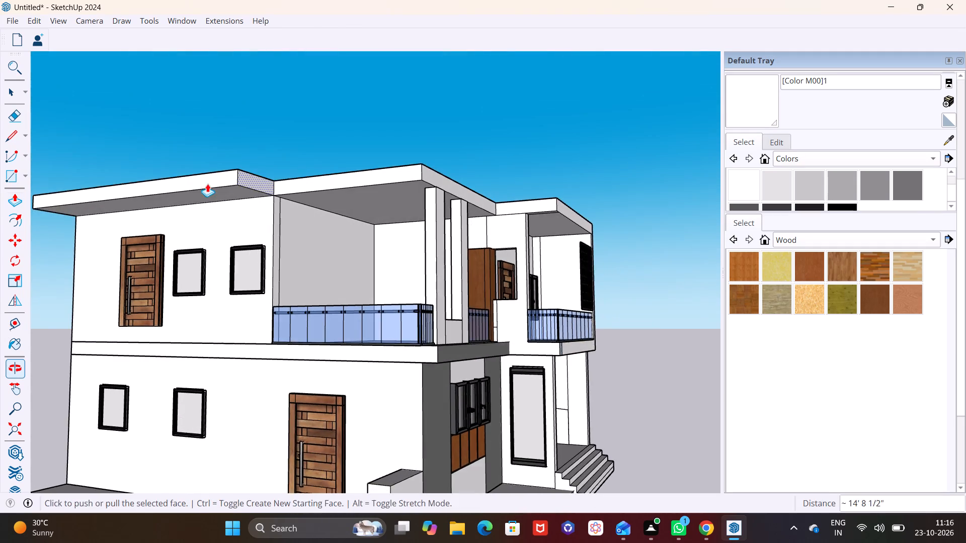
scroll(191, 190, down, 2)
middle_drag(183, 198, 220, 131)
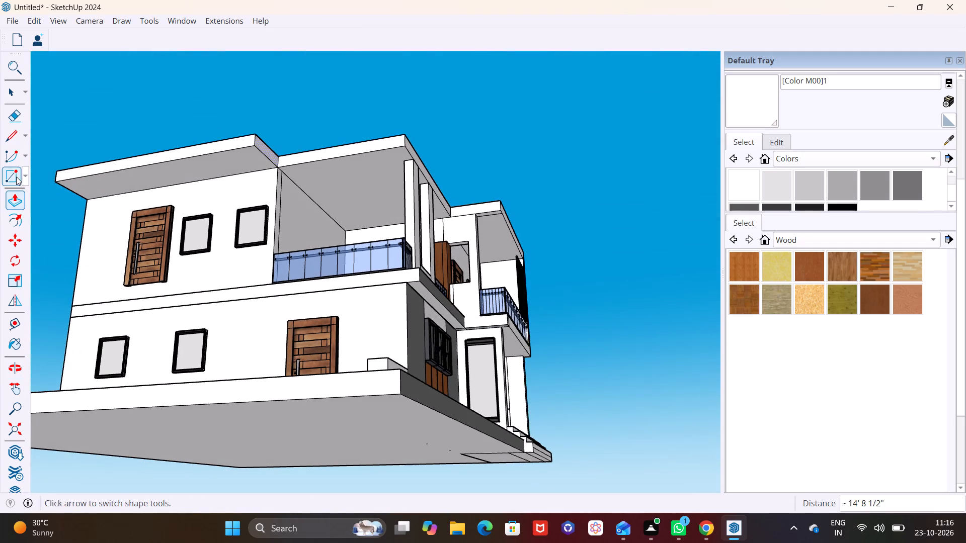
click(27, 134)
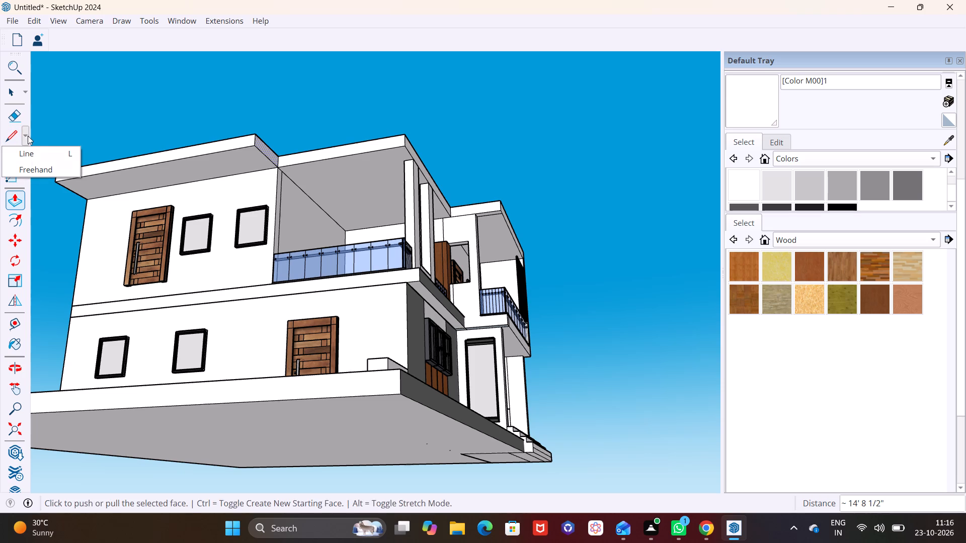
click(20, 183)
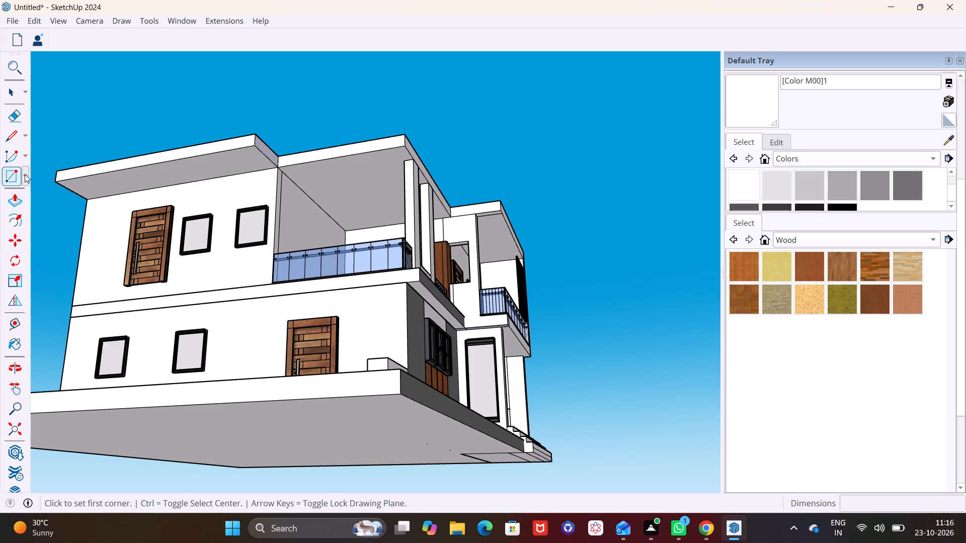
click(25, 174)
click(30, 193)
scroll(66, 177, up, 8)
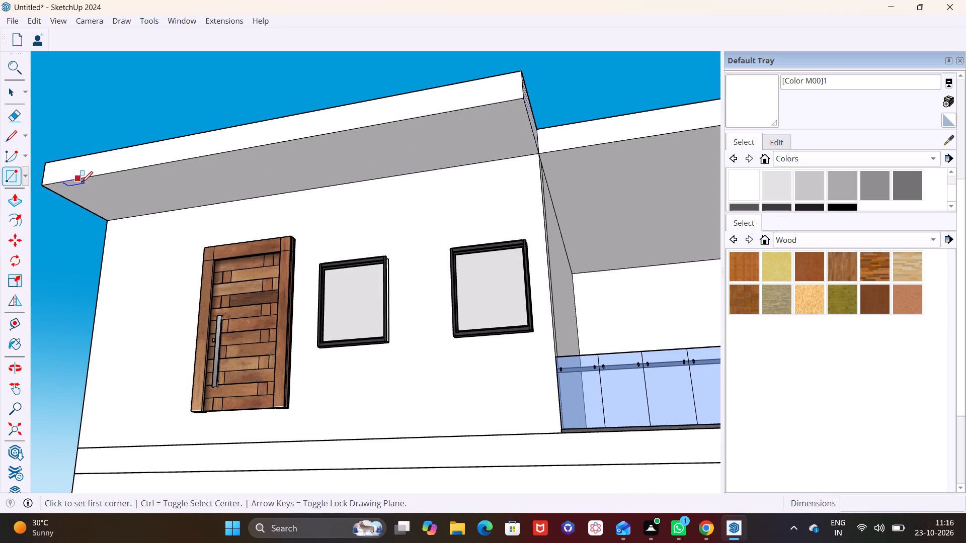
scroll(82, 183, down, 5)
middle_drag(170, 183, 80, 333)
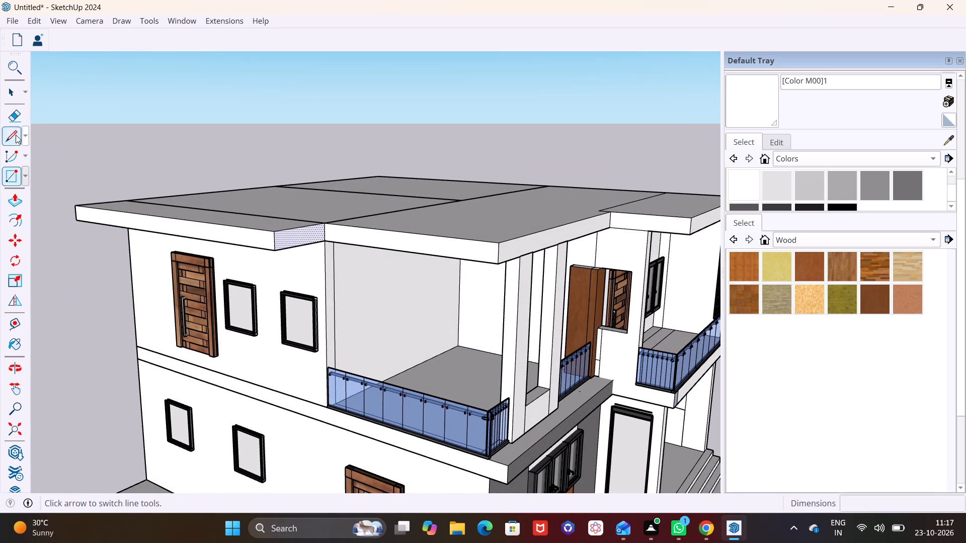
Push/Pull the long outer face of the roof overhang outward about 1' 4".
click(11, 99)
click(111, 217)
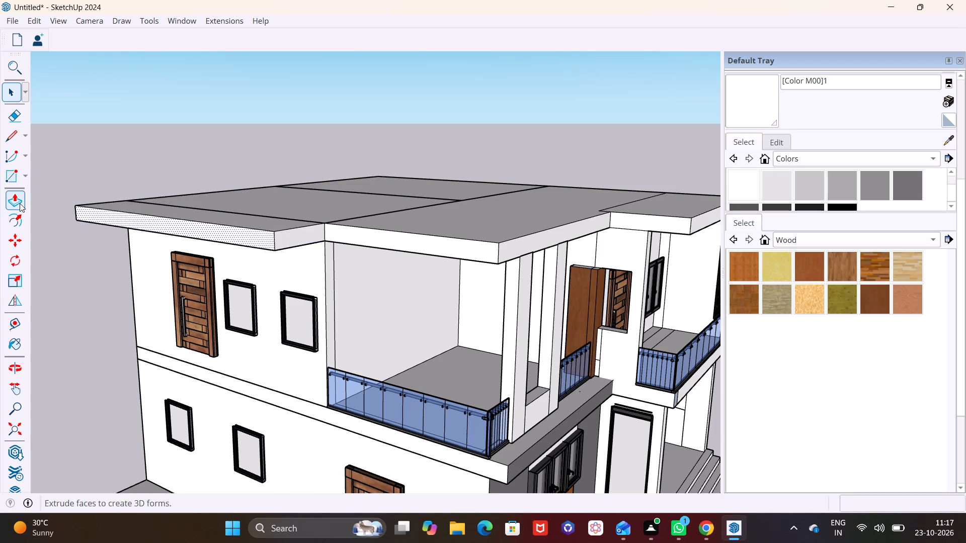
click(19, 200)
click(146, 220)
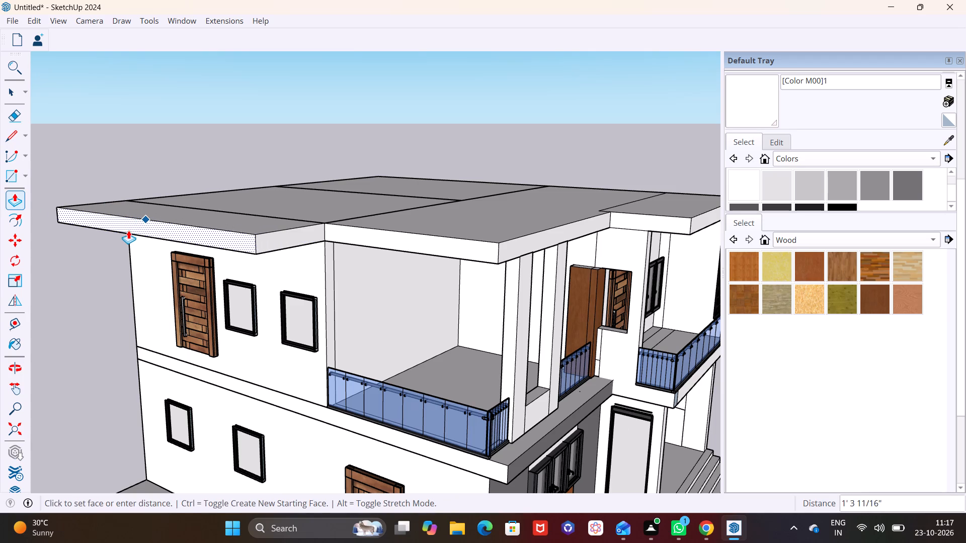
click(128, 231)
Draw a rectangle about 2' 3" square on the underside of the roof overhang at its outer far corner.
middle_drag(123, 240, 242, 111)
scroll(69, 178, up, 2)
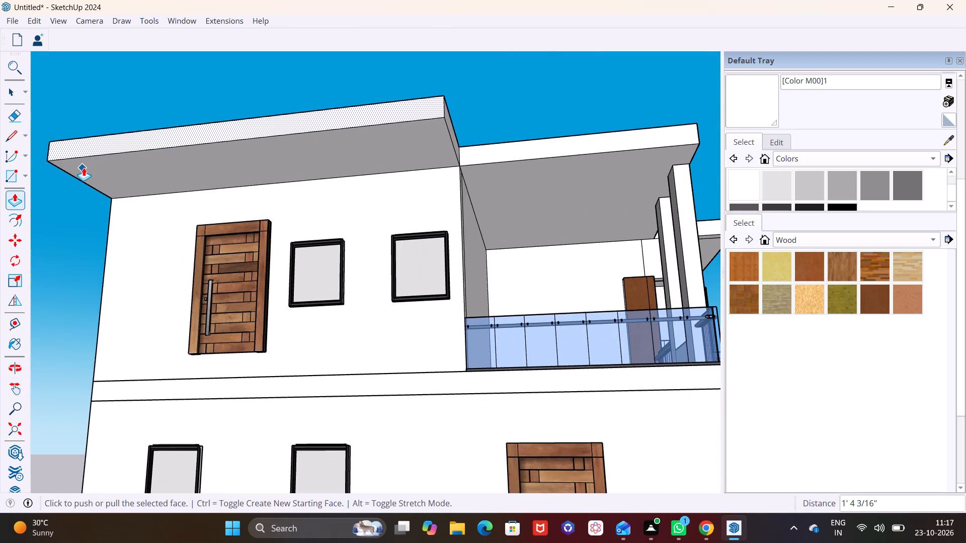
middle_drag(84, 167, 116, 147)
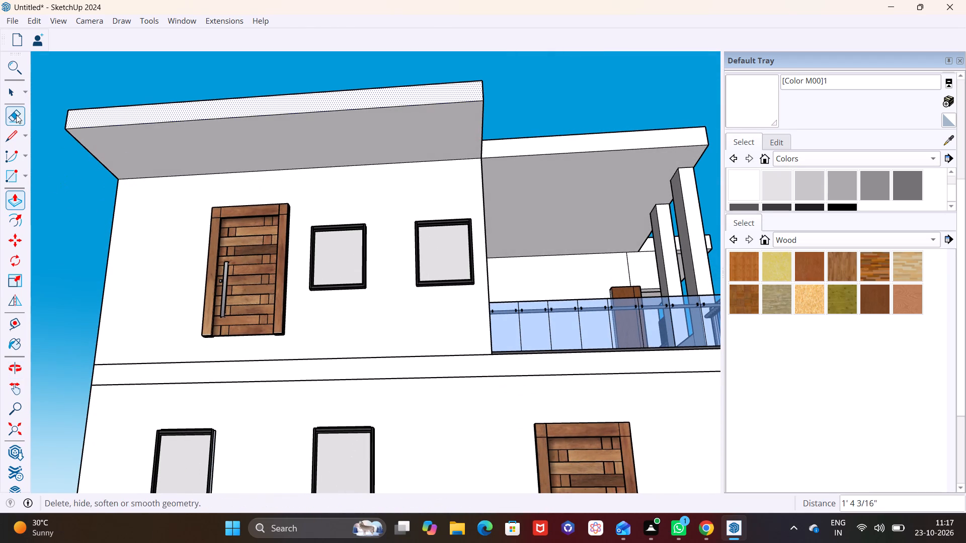
click(26, 176)
click(28, 192)
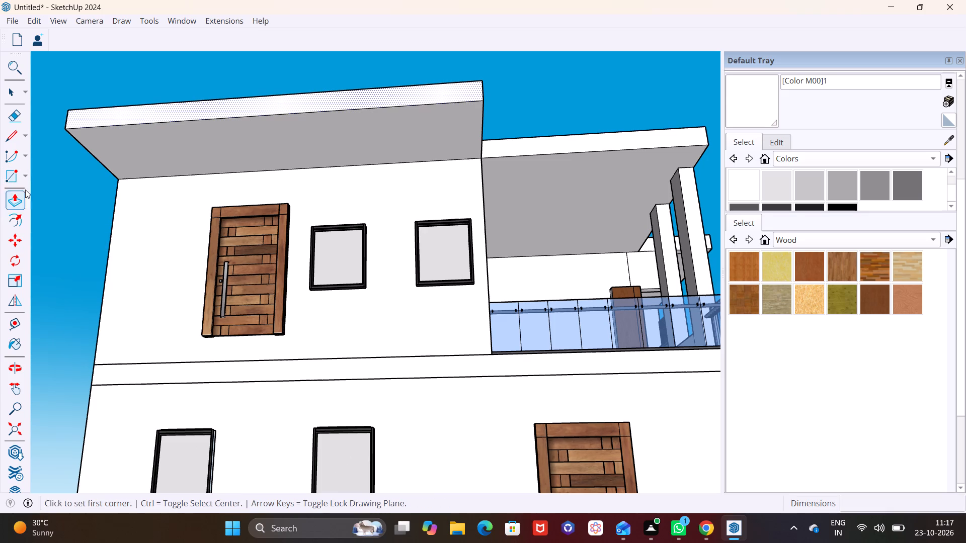
click(66, 131)
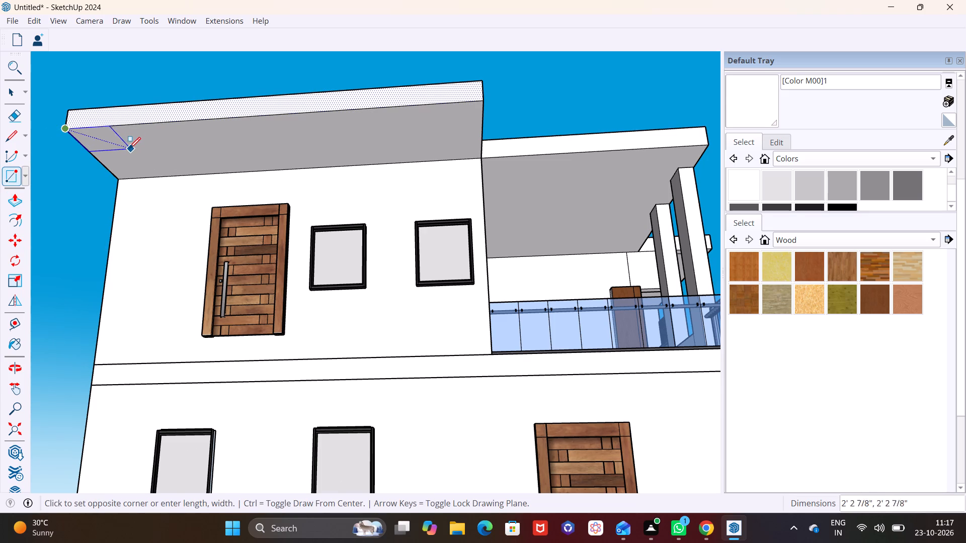
click(127, 148)
Draw a rectangle about 19' 2" long over the side wall's floor band, from the far wall corner to the start of the balcony.
scroll(164, 136, down, 2)
middle_drag(164, 196, 146, 259)
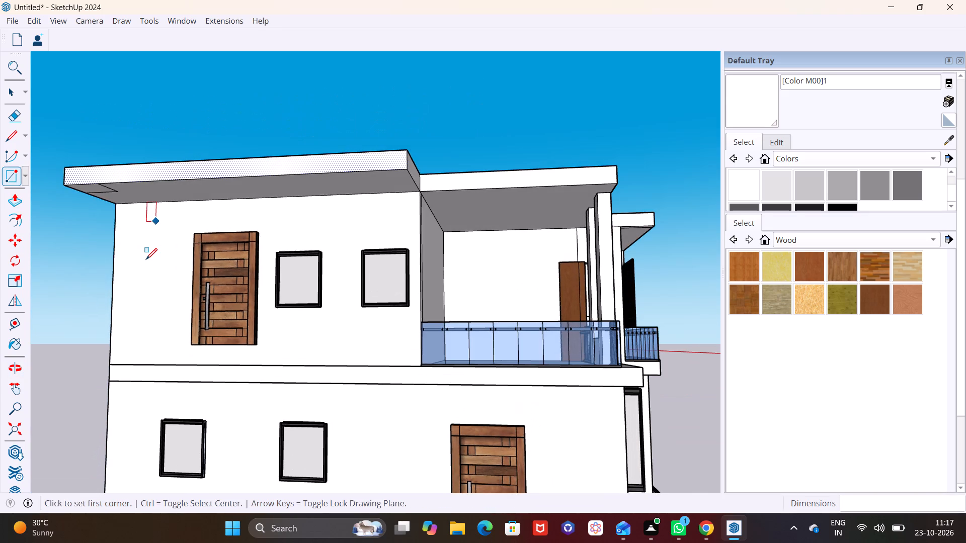
scroll(146, 259, down, 4)
middle_drag(150, 260, 144, 214)
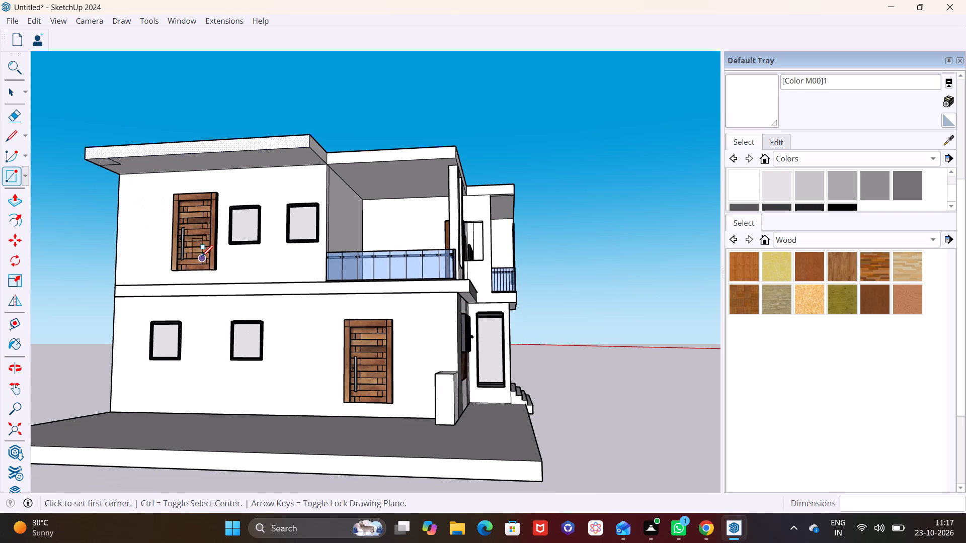
click(23, 177)
click(32, 195)
click(118, 287)
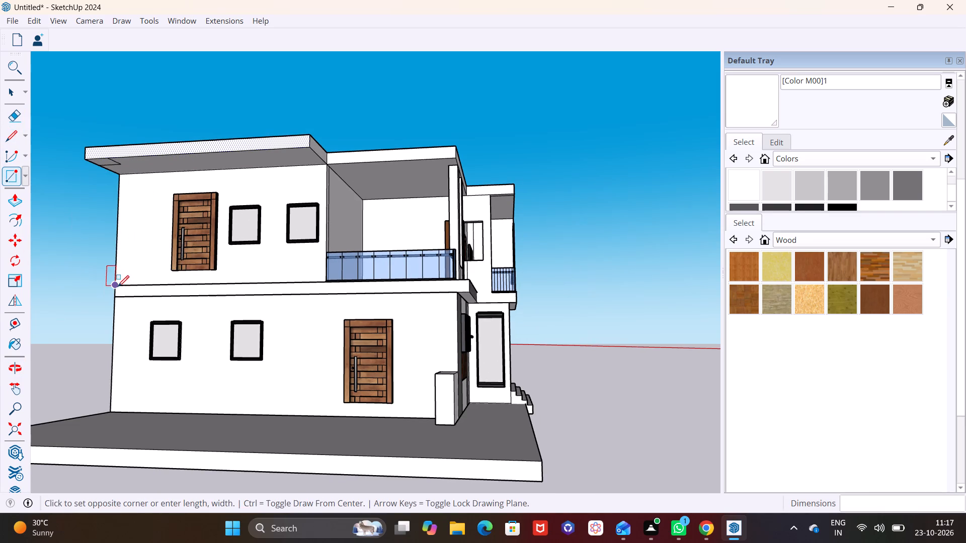
scroll(321, 286, up, 6)
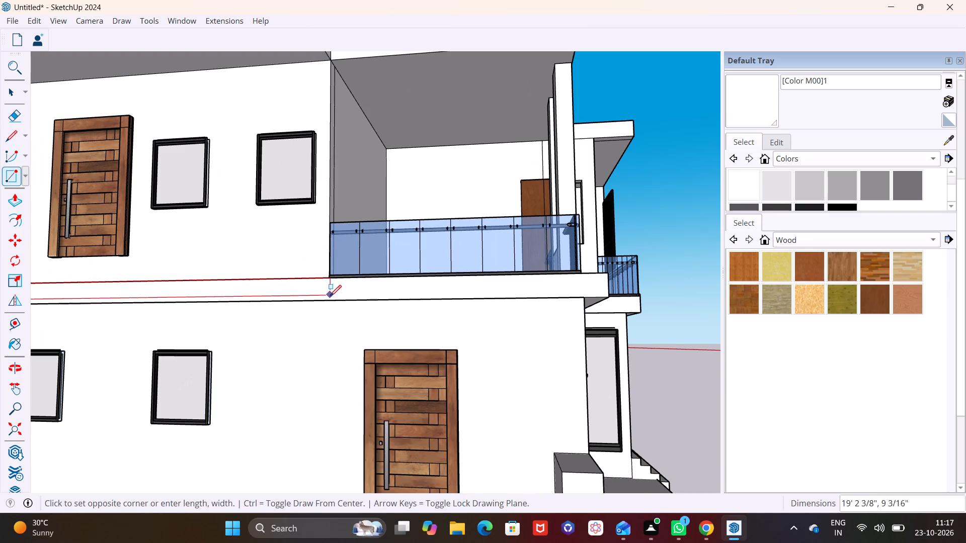
click(329, 300)
scroll(221, 254, down, 4)
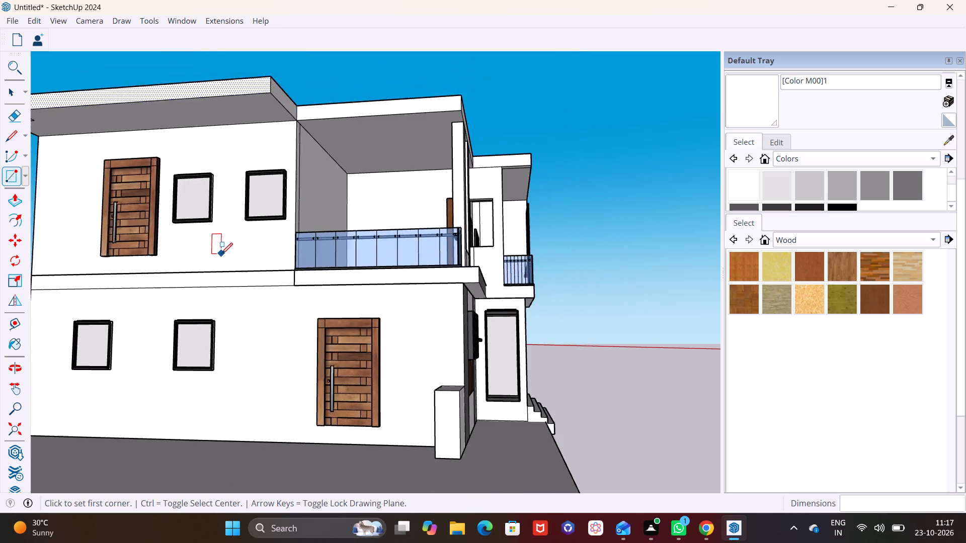
scroll(221, 254, down, 3)
Push/Pull the floor band rectangle outward about 5' 3", flush with the roof overhang's outer edge.
click(15, 93)
click(179, 277)
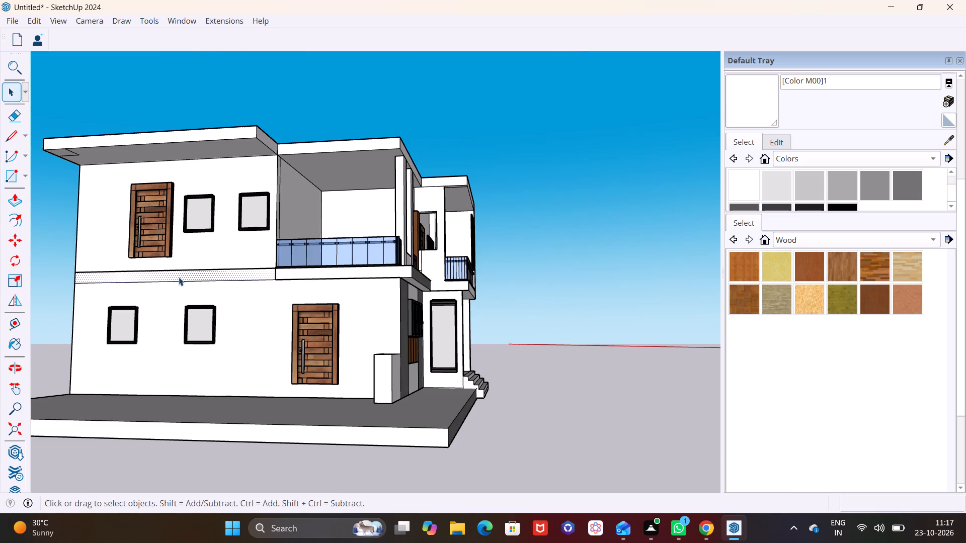
click(10, 201)
click(172, 270)
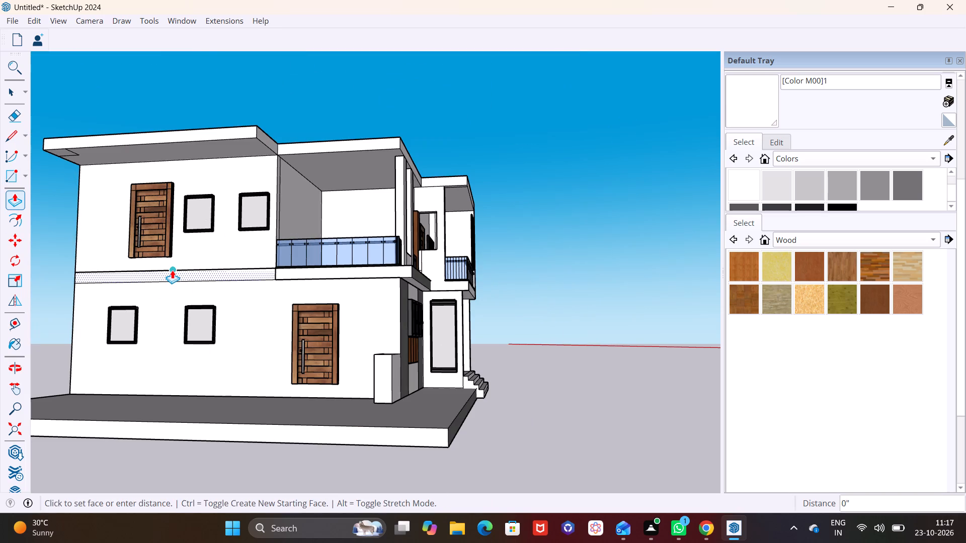
click(106, 147)
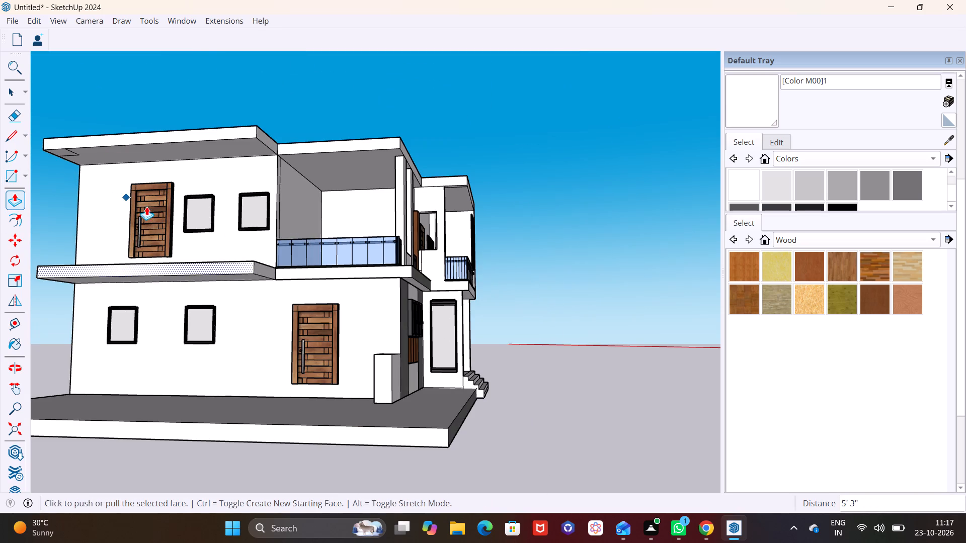
Push/Pull the square under the roof overhang's corner down about 10' to the projecting floor slab to form a column.
scroll(147, 207, down, 1)
middle_drag(79, 206, 140, 193)
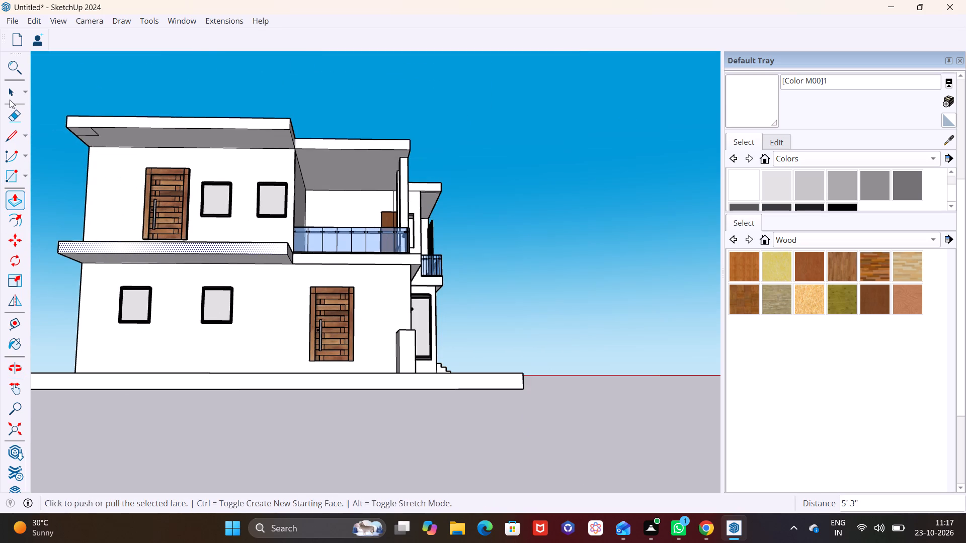
click(10, 100)
click(85, 130)
click(13, 205)
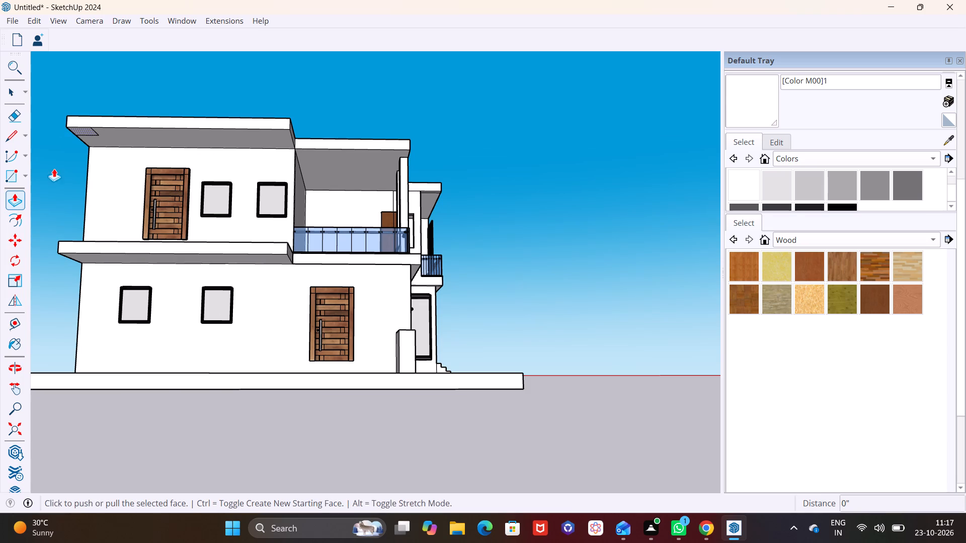
click(87, 130)
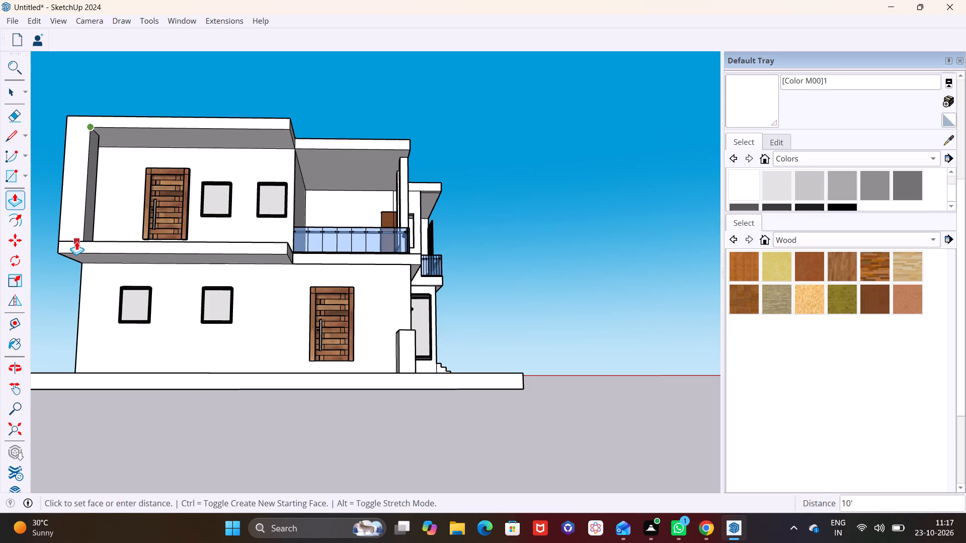
click(76, 241)
Examine the new column and projecting floor slab from the front corner, the side wall and the end wall.
scroll(111, 209, down, 2)
middle_drag(120, 209, 28, 292)
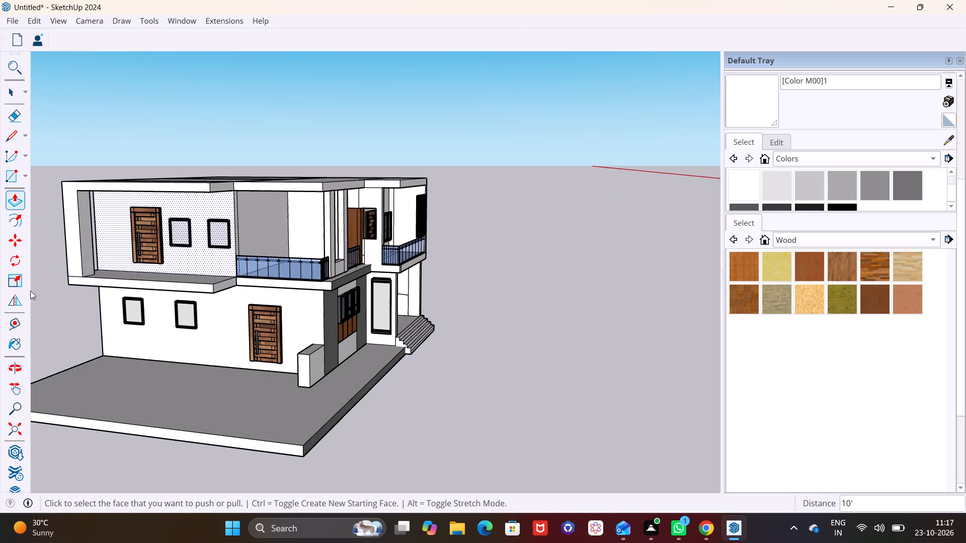
middle_drag(71, 249, 321, 263)
middle_drag(251, 314, 331, 307)
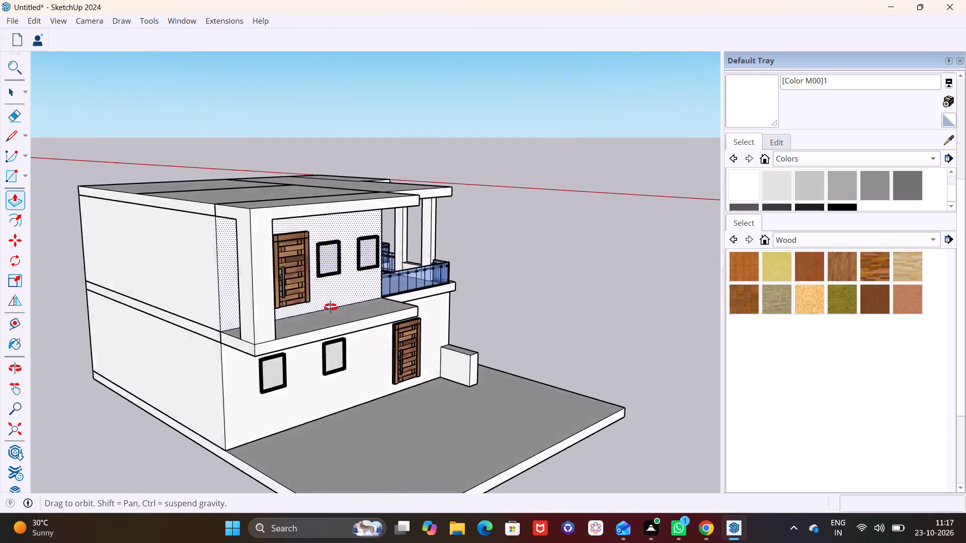
middle_drag(331, 307, 405, 290)
scroll(369, 298, up, 6)
middle_drag(369, 296, 484, 374)
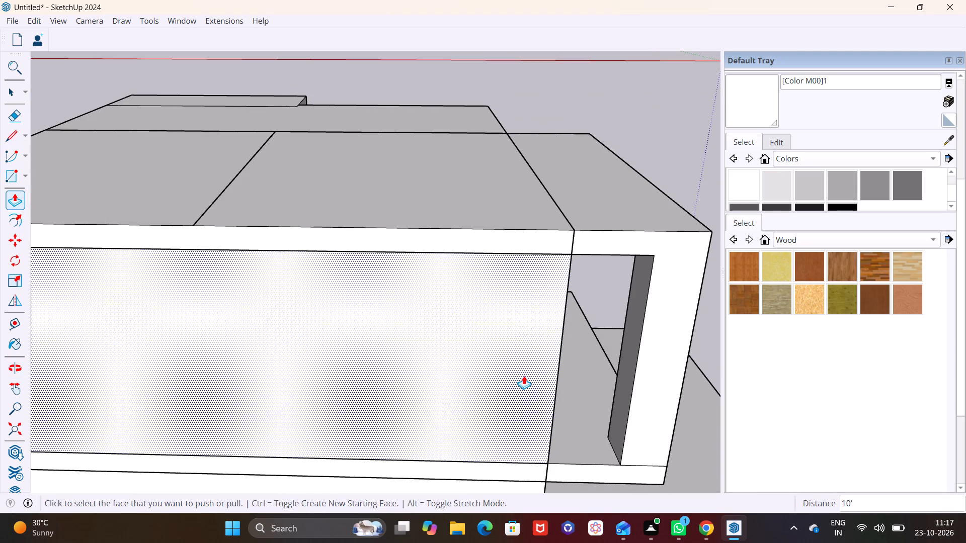
middle_drag(521, 374, 263, 336)
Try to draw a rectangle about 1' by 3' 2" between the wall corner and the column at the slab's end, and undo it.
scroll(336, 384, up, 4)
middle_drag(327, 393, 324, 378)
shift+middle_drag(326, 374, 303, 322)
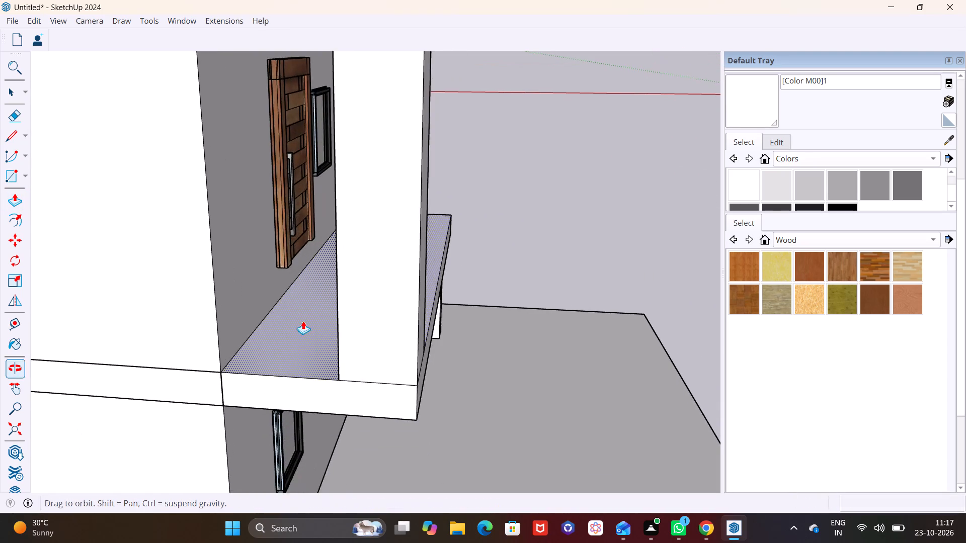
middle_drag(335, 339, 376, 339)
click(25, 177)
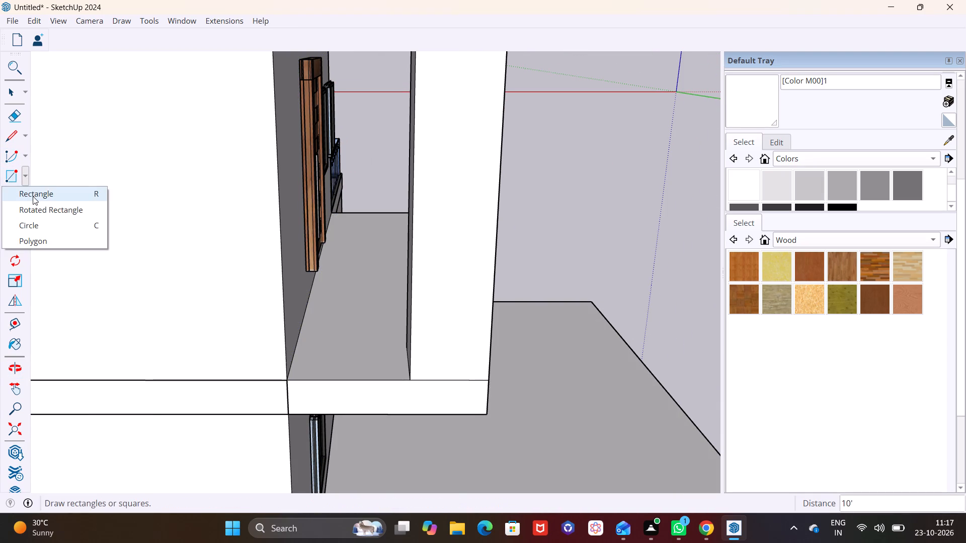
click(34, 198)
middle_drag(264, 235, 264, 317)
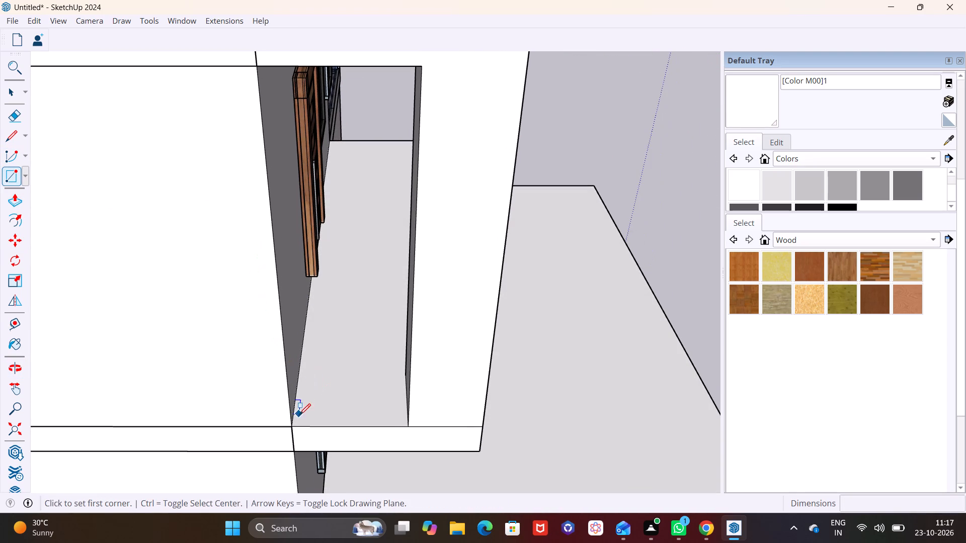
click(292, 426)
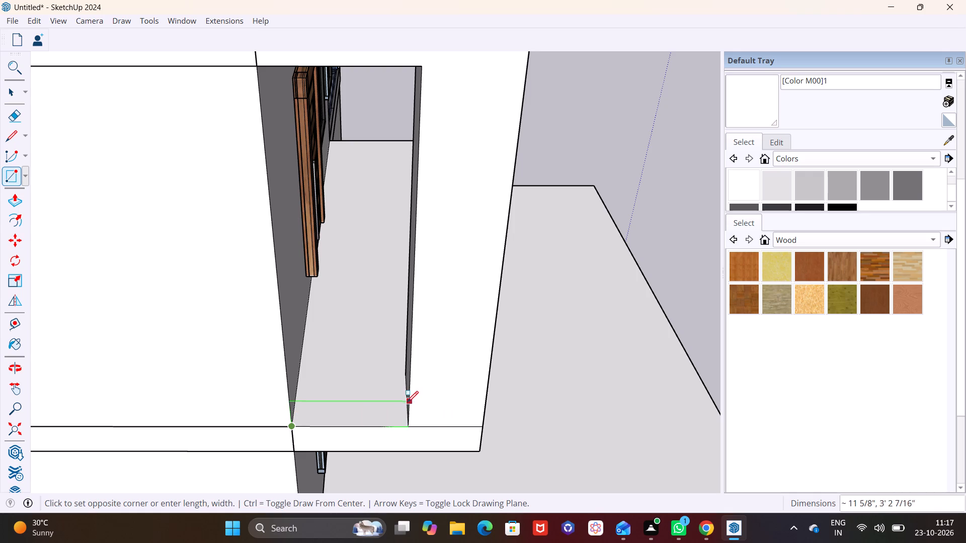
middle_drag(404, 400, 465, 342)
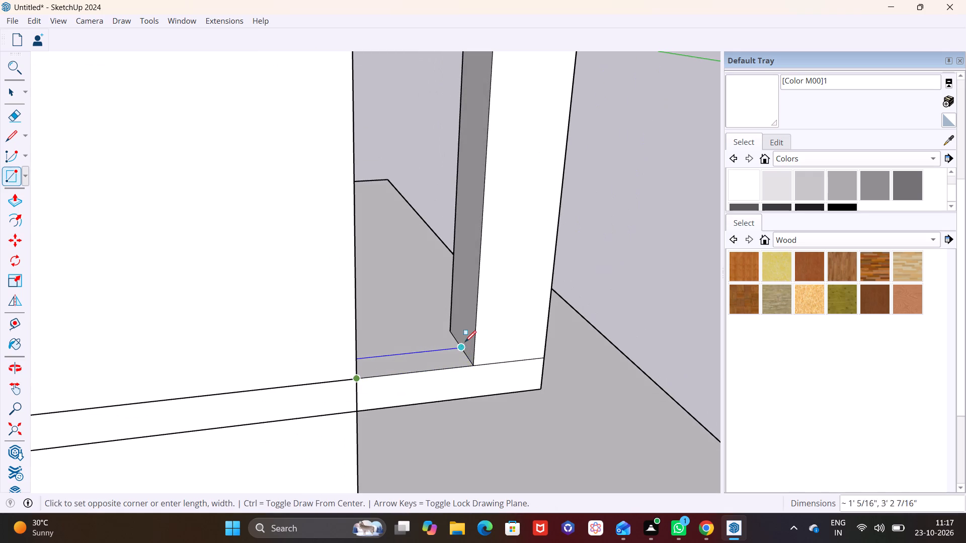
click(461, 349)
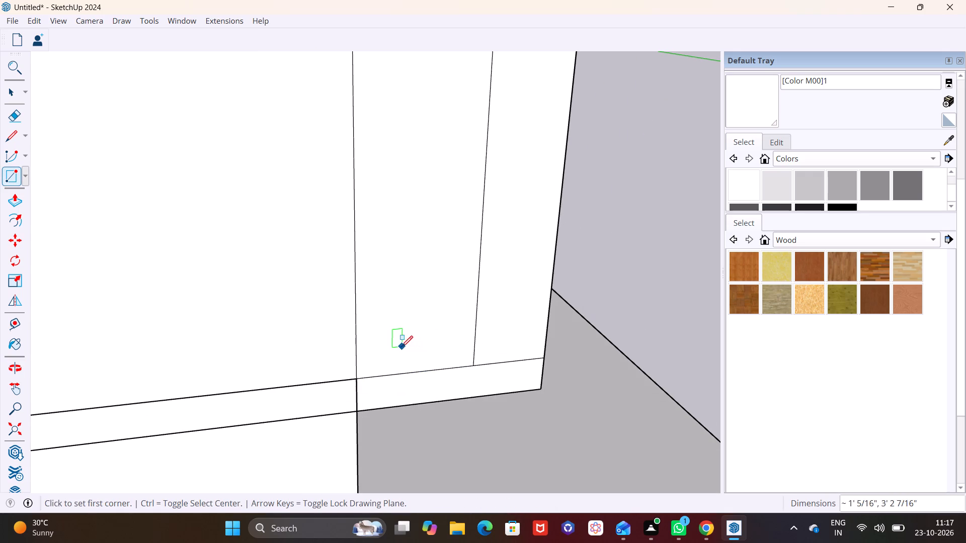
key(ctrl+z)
Draw a small rectangle about 1' 5" by 5" on the projecting slab against the wall, near the slab's end edge.
scroll(401, 347, up, 1)
middle_drag(376, 356, 225, 434)
scroll(208, 407, down, 3)
shift+middle_drag(209, 397, 252, 339)
scroll(256, 345, up, 4)
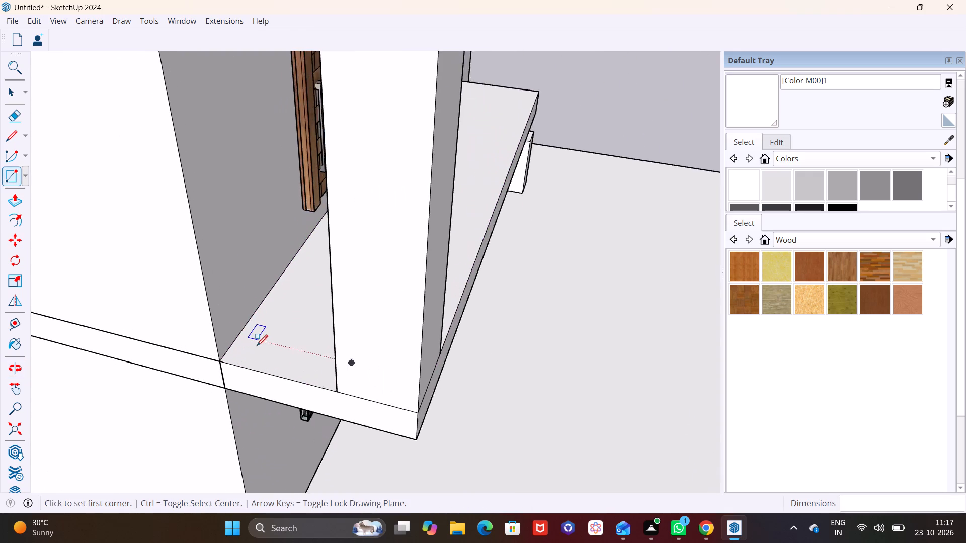
scroll(257, 346, up, 2)
click(225, 347)
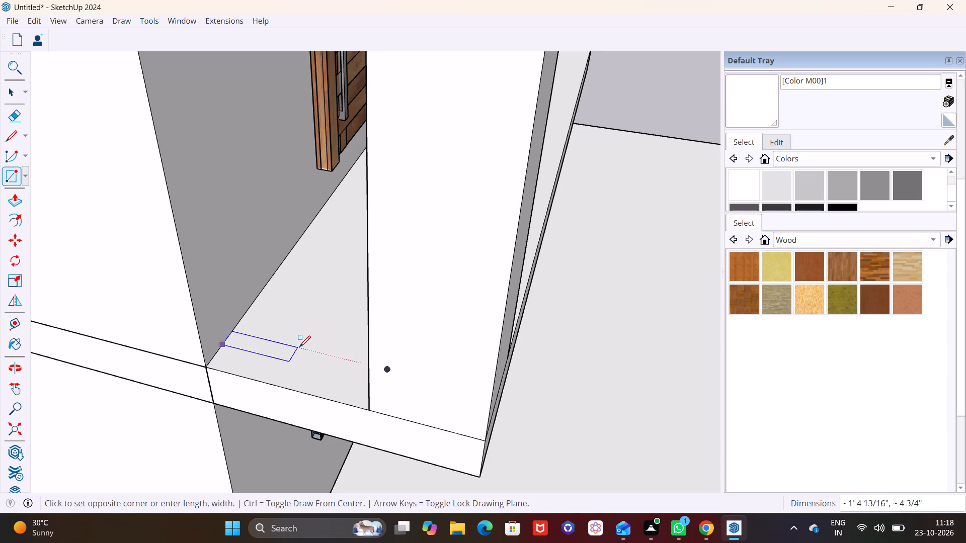
click(305, 349)
Push/Pull the small rectangle on the slab up about 1' to start a low parapet.
click(14, 96)
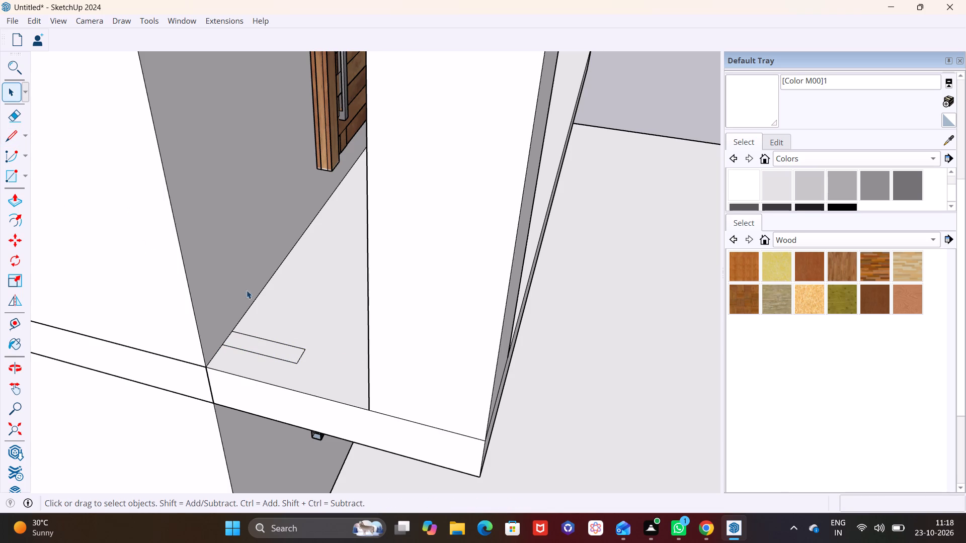
click(271, 349)
click(14, 201)
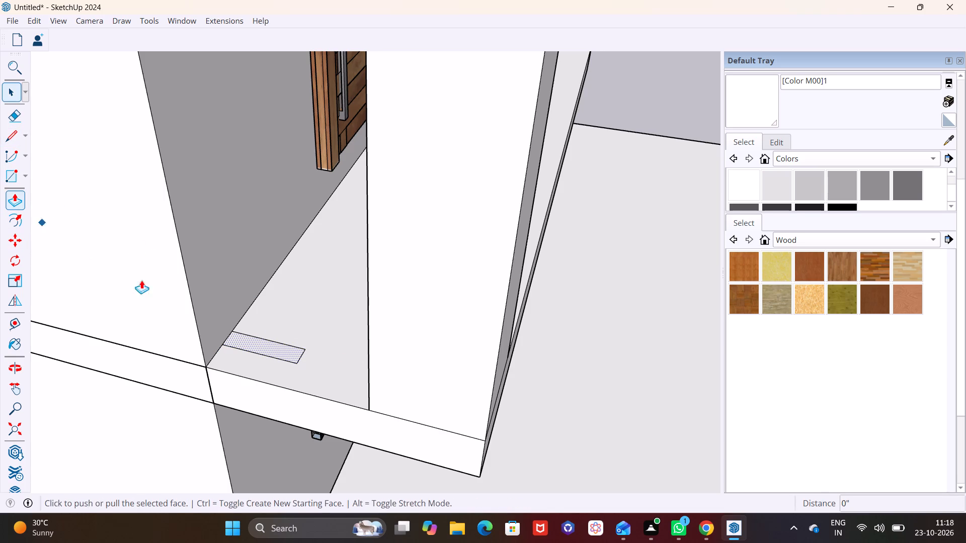
click(254, 340)
click(249, 298)
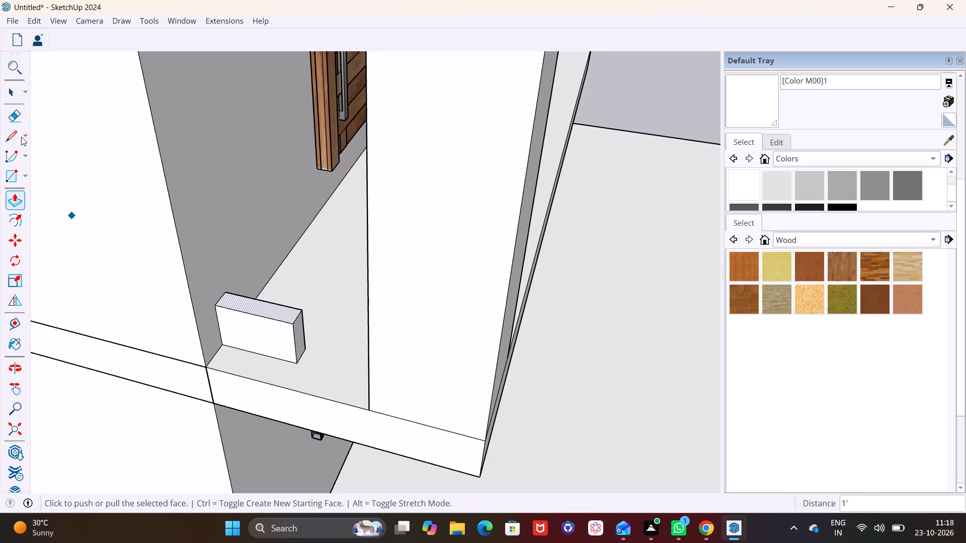
Push/Pull the small block's outer face about 8" to line up with the slab's end edge.
click(10, 93)
click(261, 327)
click(13, 199)
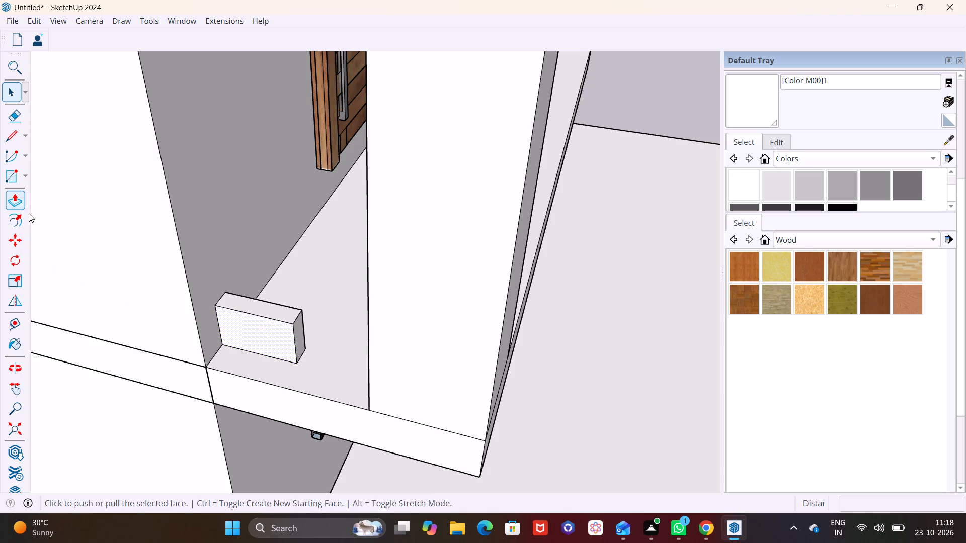
click(267, 337)
click(212, 372)
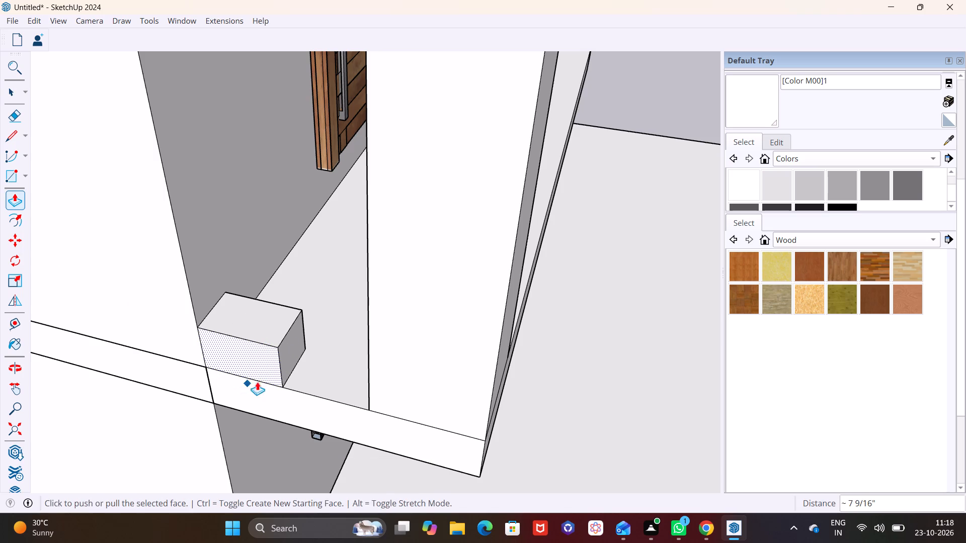
Push/Pull the small block's side face across to the column, closing the gap between wall and column.
drag(13, 89, 8, 90)
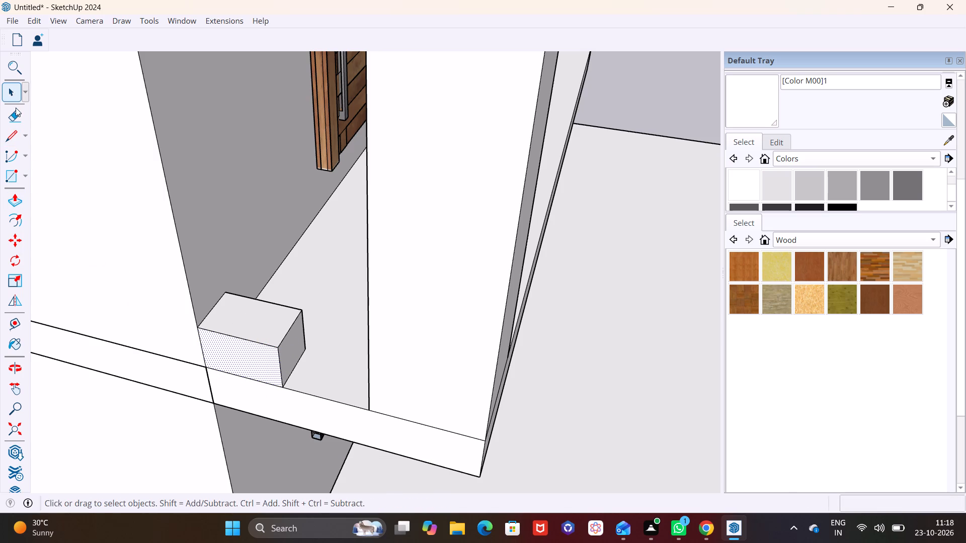
click(294, 349)
click(16, 196)
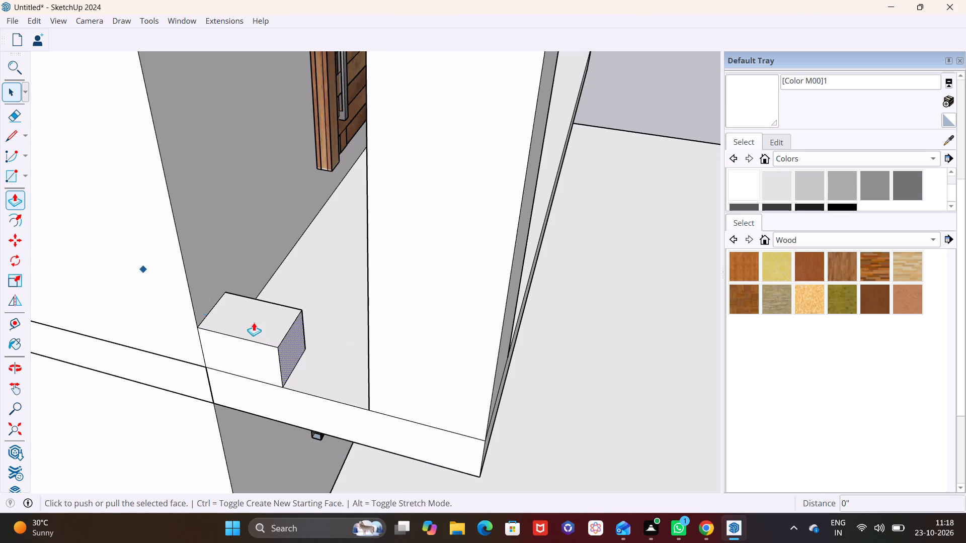
click(289, 341)
click(390, 366)
Push/Pull the low parapet block's inner face outward about 6 7/8" to make the parapet thinner.
middle_drag(395, 349, 289, 408)
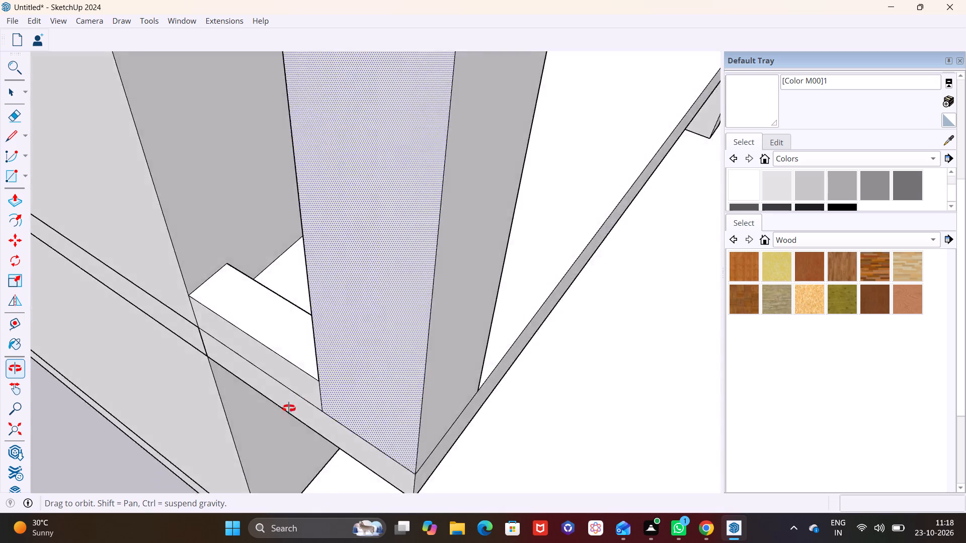
middle_drag(289, 408, 0, 345)
middle_drag(428, 283, 154, 316)
scroll(311, 219, up, 2)
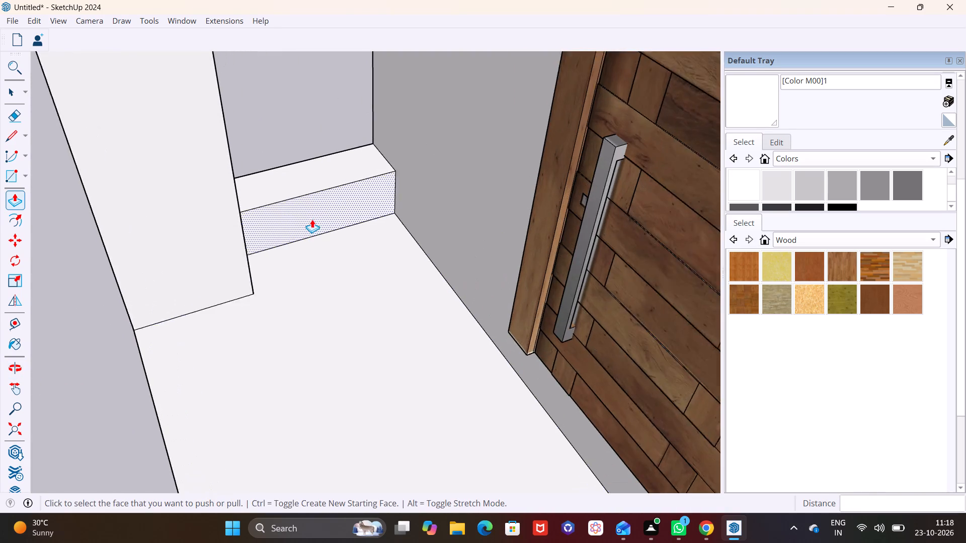
scroll(312, 219, up, 1)
click(320, 212)
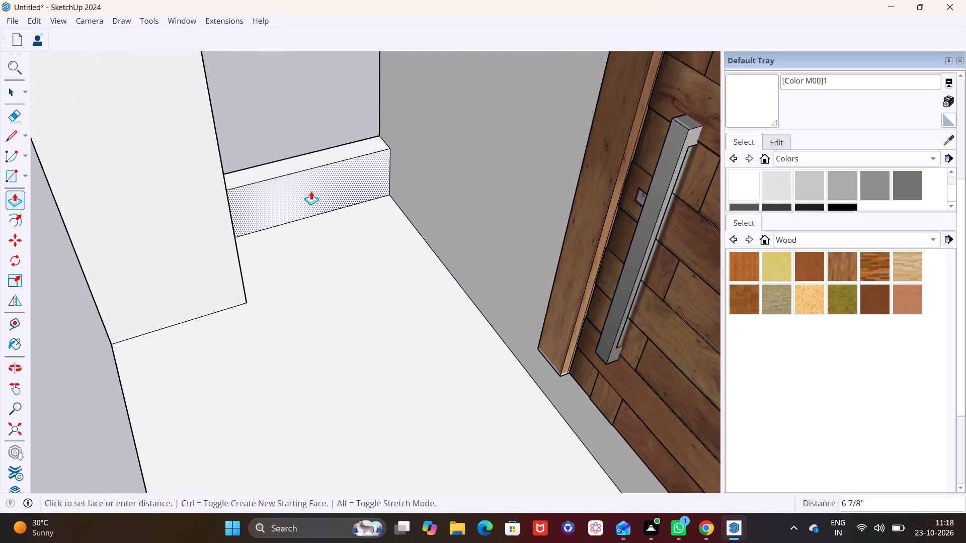
click(311, 191)
Push/Pull the top of the low parapet between wall and column up about 1' 2 3/8".
middle_drag(234, 225, 632, 227)
middle_drag(333, 273, 477, 286)
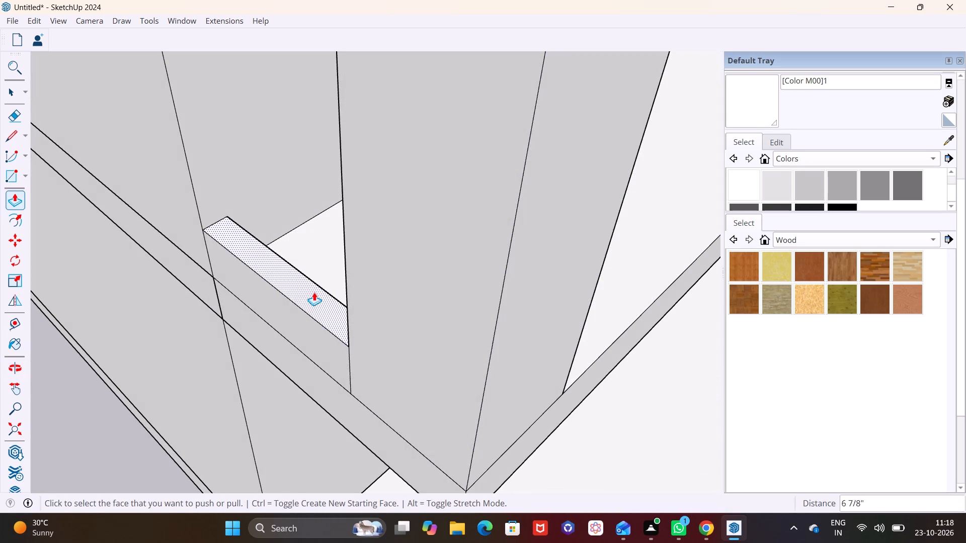
click(314, 292)
click(298, 226)
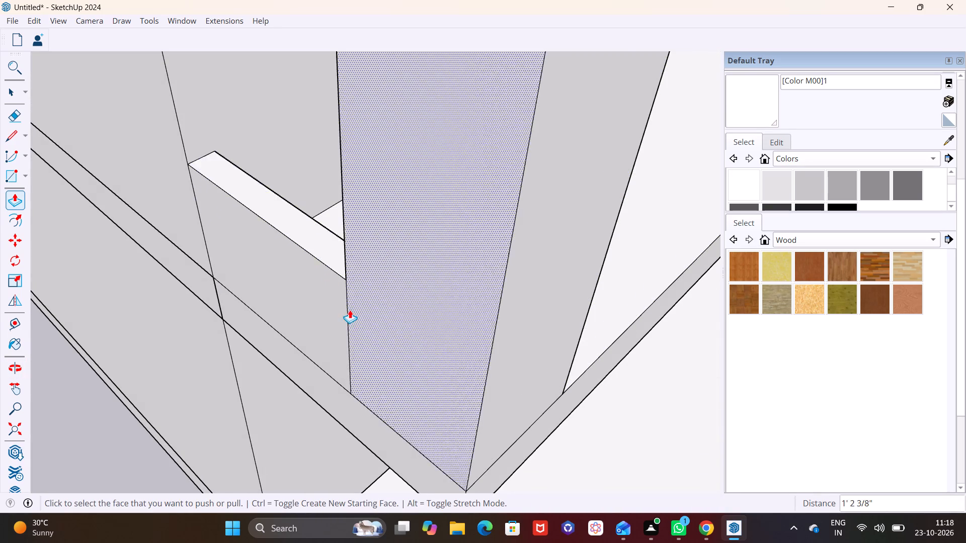
Examine the upper storey along the projecting slab and roof overhang, from the corner column to the slab's opposite end.
scroll(351, 311, down, 4)
middle_drag(405, 331, 274, 276)
scroll(307, 255, down, 4)
shift+middle_drag(282, 263, 136, 287)
middle_drag(169, 301, 56, 287)
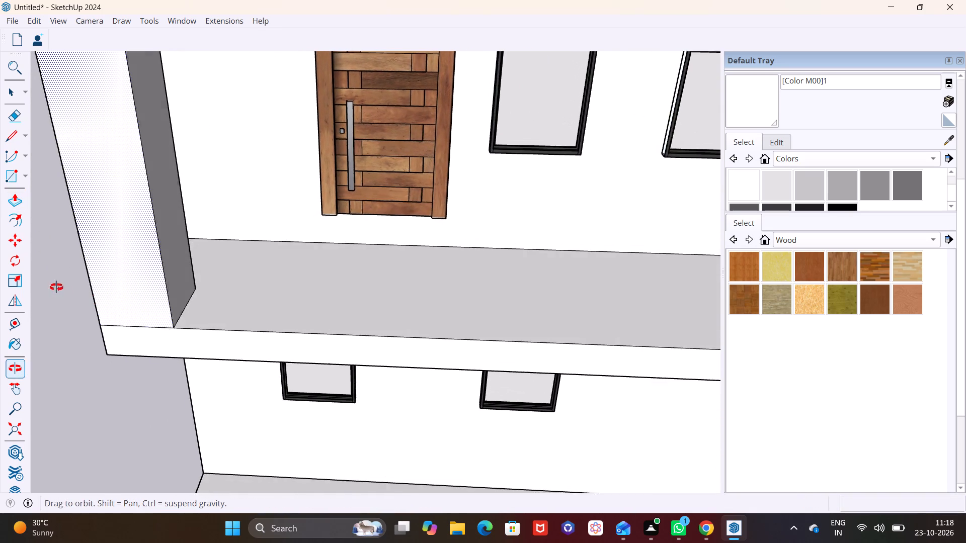
middle_drag(56, 287, 55, 287)
scroll(185, 289, down, 2)
shift+middle_drag(189, 286, 10, 271)
scroll(321, 309, down, 2)
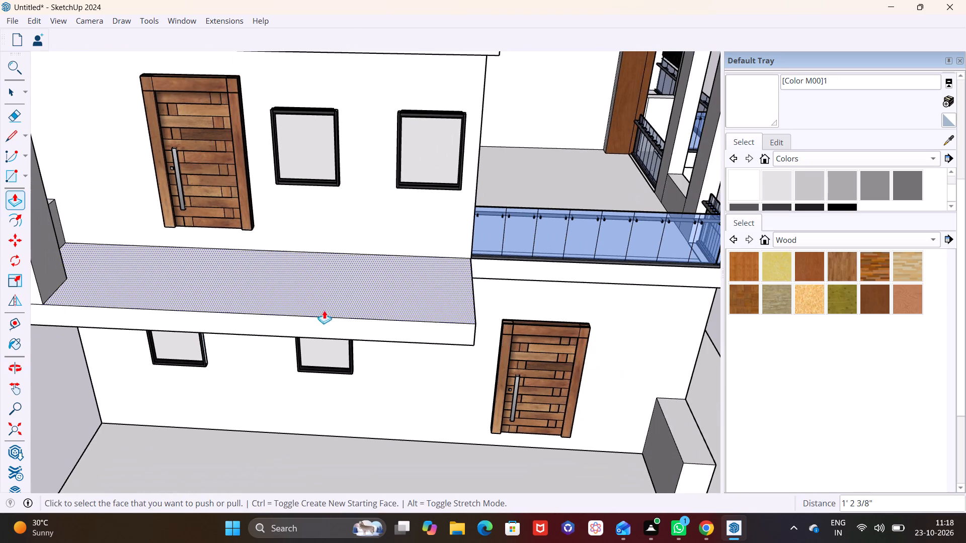
middle_drag(321, 323, 276, 343)
scroll(270, 316, down, 3)
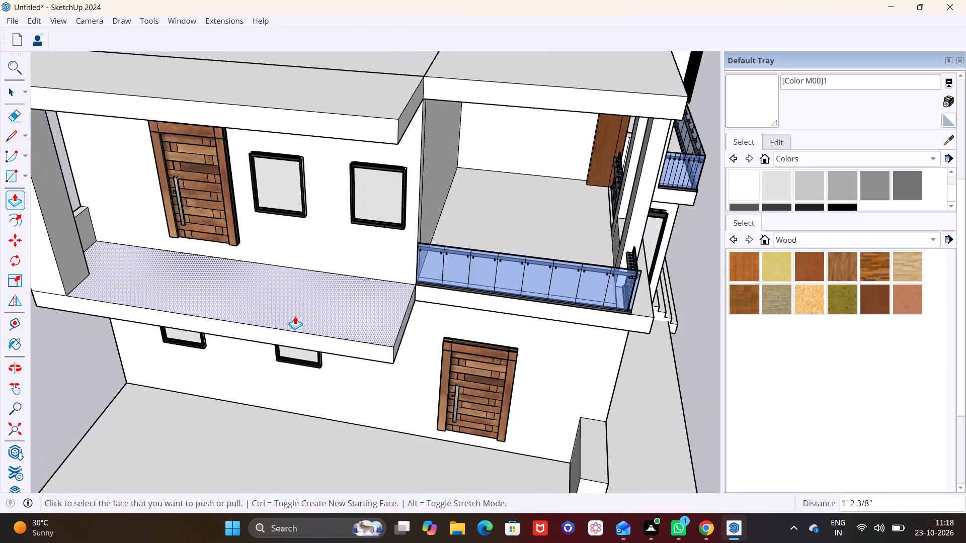
scroll(295, 316, down, 1)
middle_drag(177, 187, 188, 96)
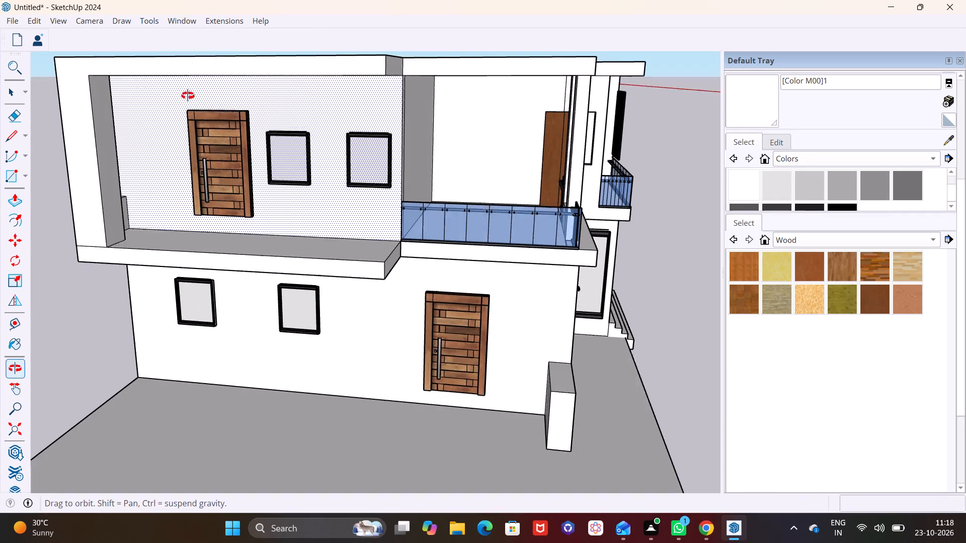
middle_drag(188, 96, 188, 92)
shift+middle_drag(280, 179, 206, 192)
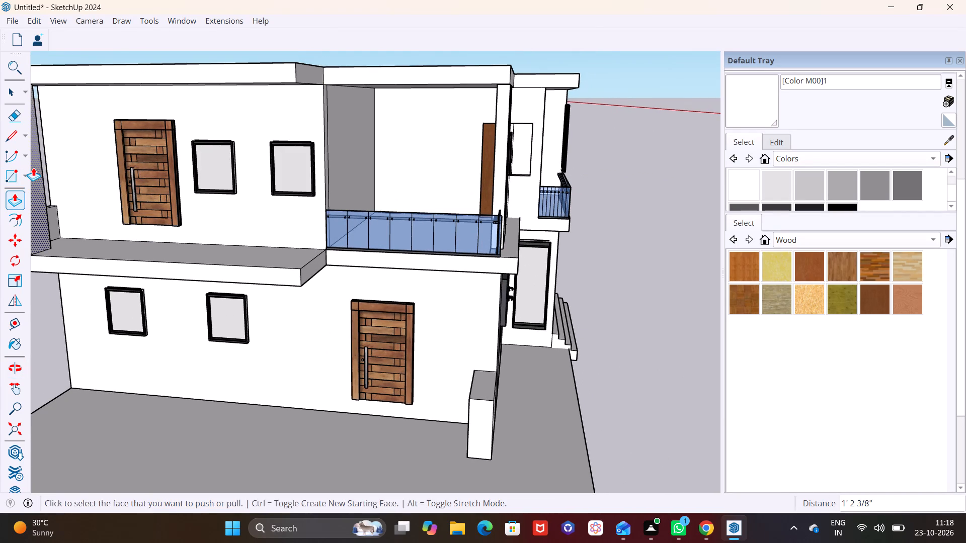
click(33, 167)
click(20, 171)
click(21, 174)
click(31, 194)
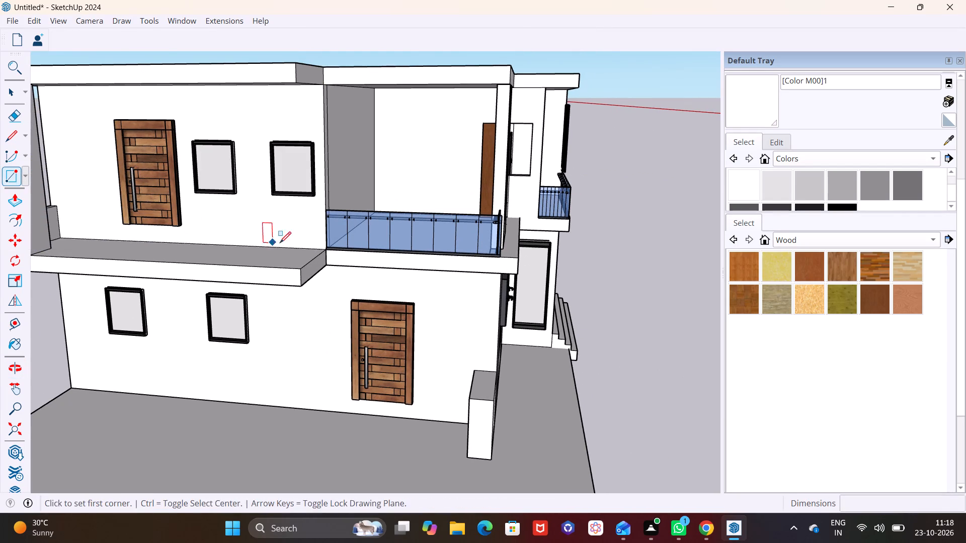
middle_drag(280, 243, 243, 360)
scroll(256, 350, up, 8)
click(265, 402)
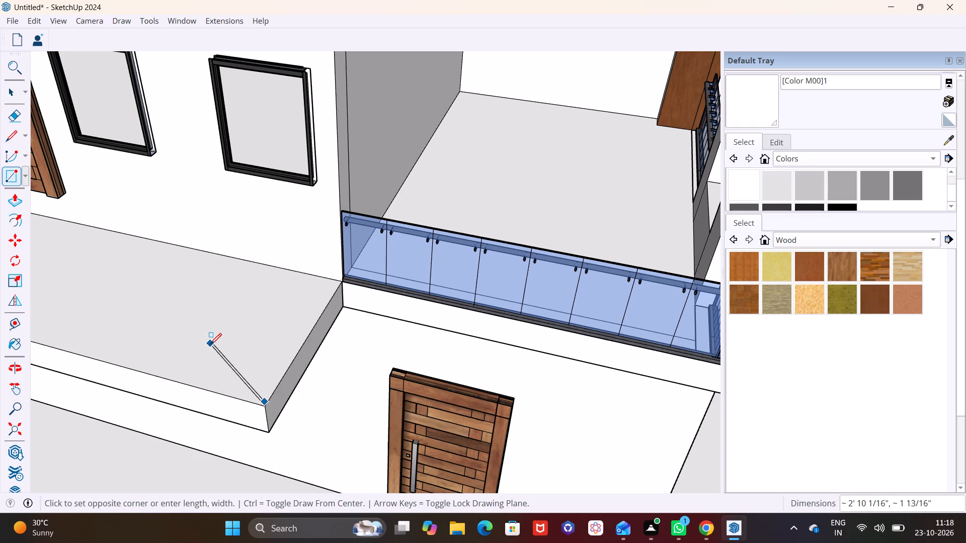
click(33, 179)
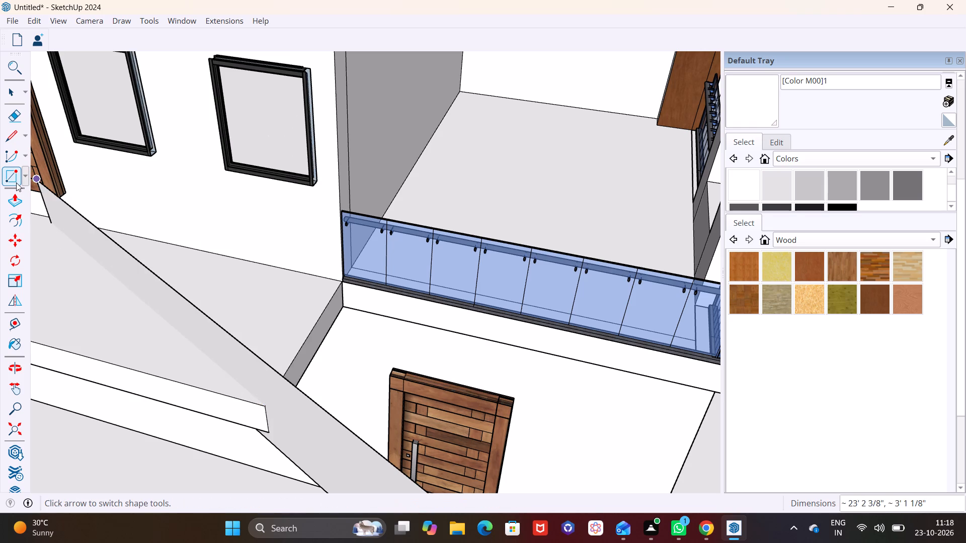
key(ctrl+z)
Draw a square of about 1' 5/8" at the projecting slab's free outer corner, beside the glass-railed balcony.
click(27, 176)
click(40, 196)
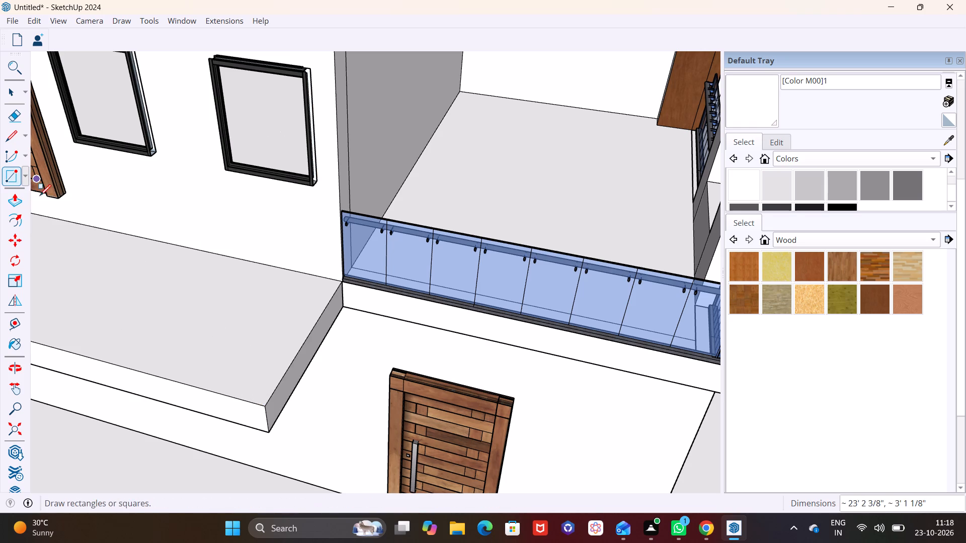
click(263, 405)
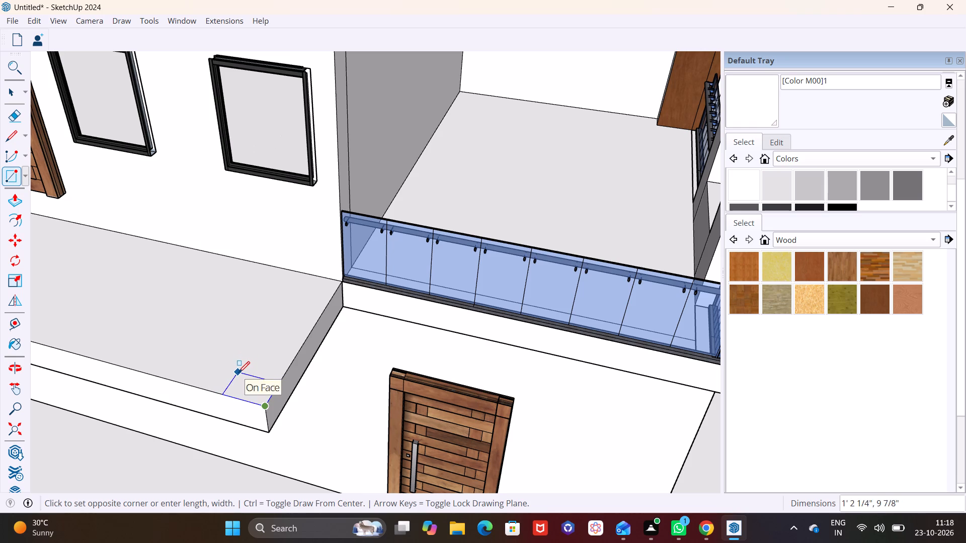
click(246, 370)
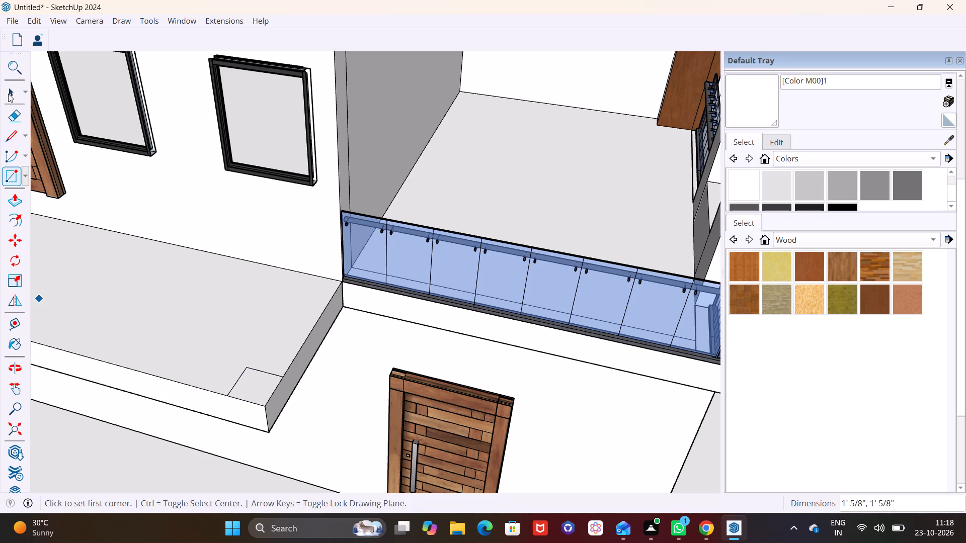
Push/Pull the corner square up about 9' 11", and about 1" more, to form a second column meeting the roof overhang.
click(8, 94)
click(249, 380)
click(10, 195)
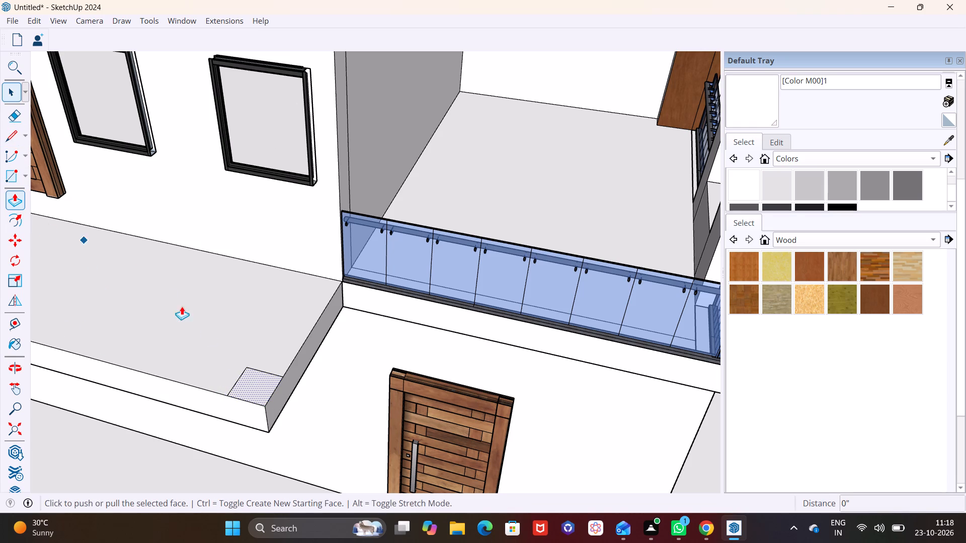
click(260, 384)
scroll(246, 331, down, 5)
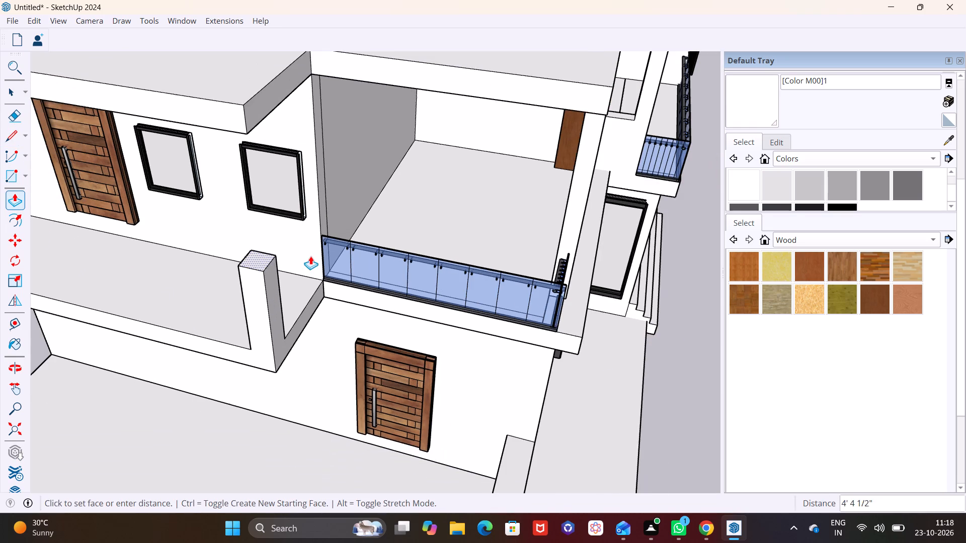
click(235, 127)
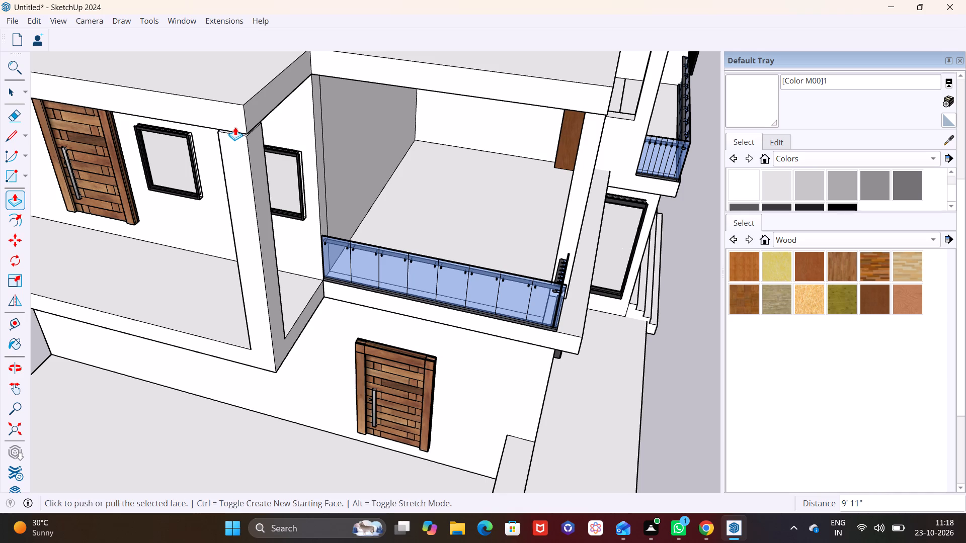
click(237, 131)
click(234, 129)
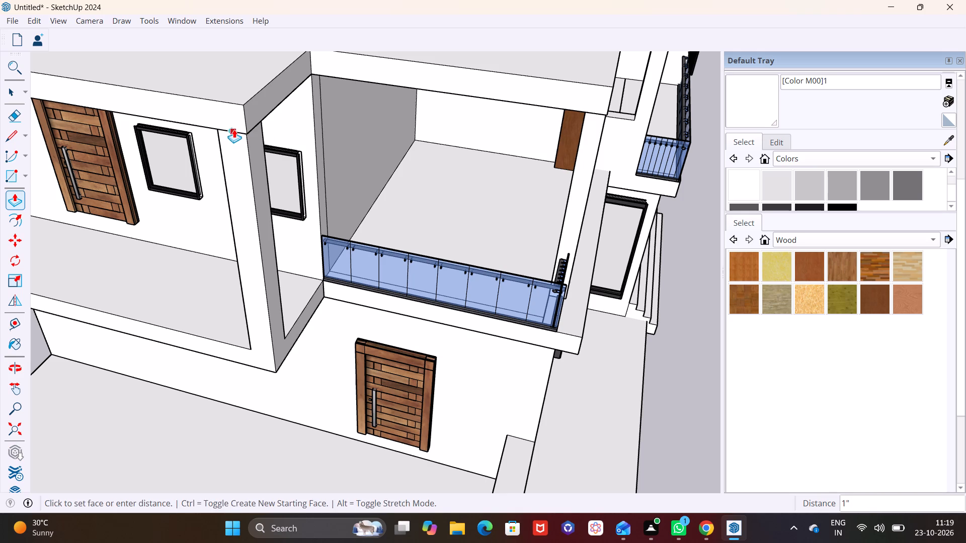
Examine the framed upper storey with both corner columns, from a distance and from below the roof overhang.
scroll(265, 183, down, 3)
middle_drag(239, 184, 240, 179)
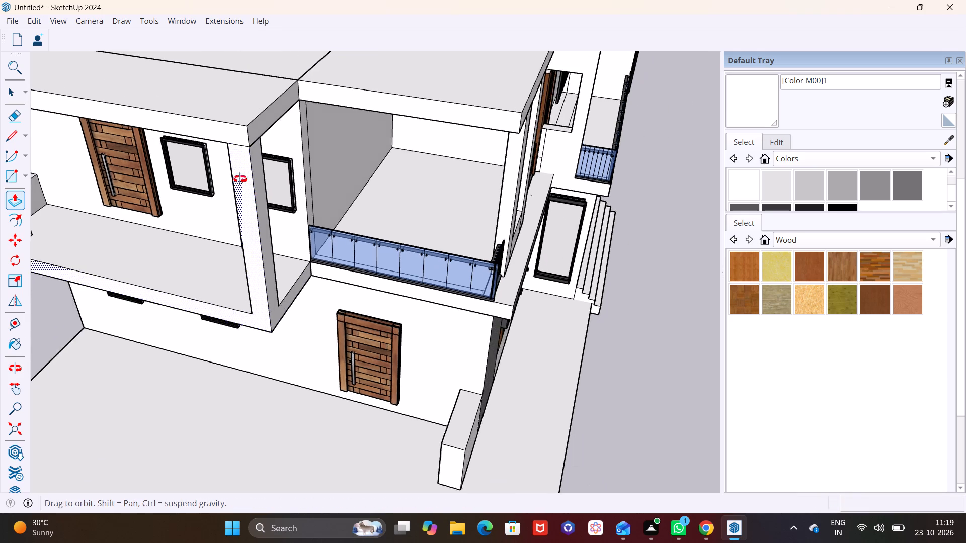
middle_drag(240, 179, 341, 155)
scroll(313, 163, down, 7)
middle_drag(300, 204, 242, 92)
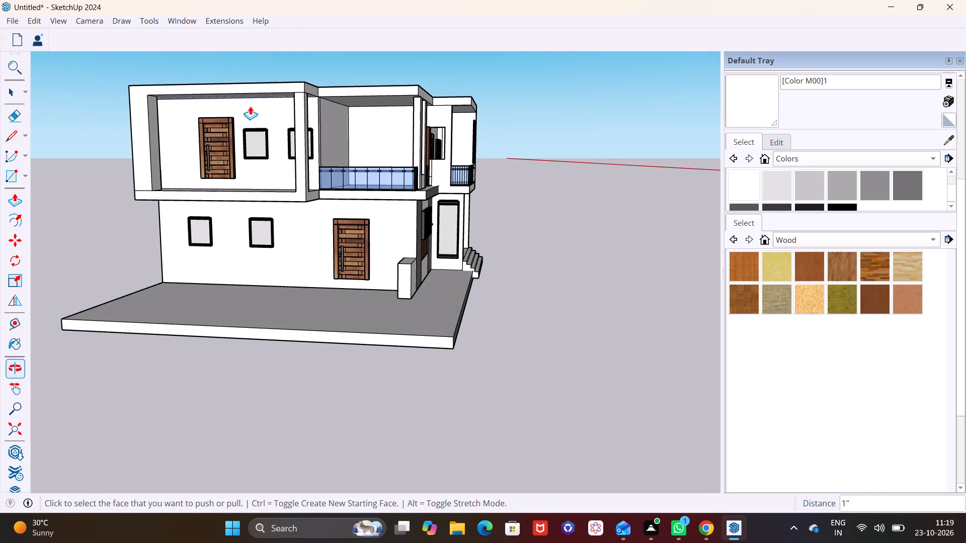
shift+middle_drag(260, 131, 228, 254)
middle_drag(228, 219, 259, 164)
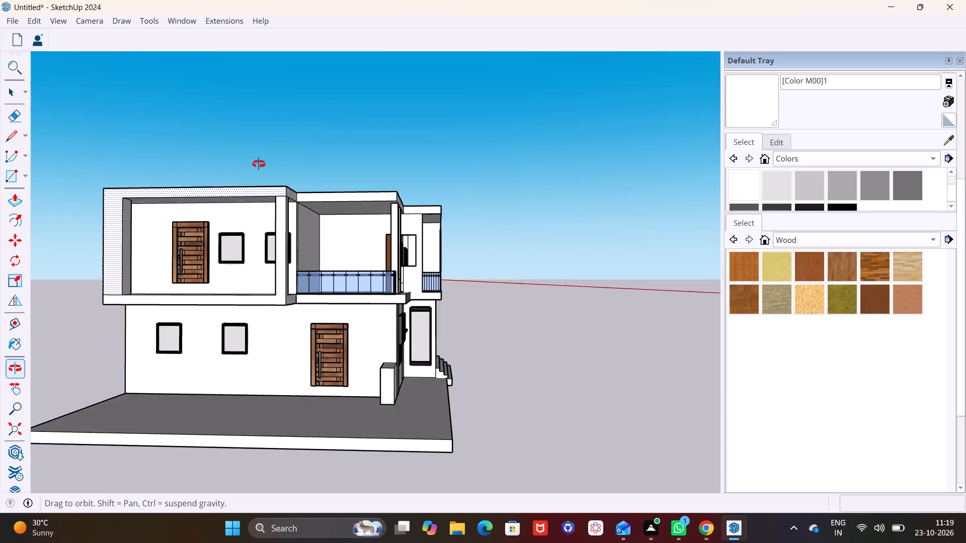
middle_drag(259, 164, 259, 163)
scroll(230, 180, up, 5)
middle_drag(244, 182, 301, 110)
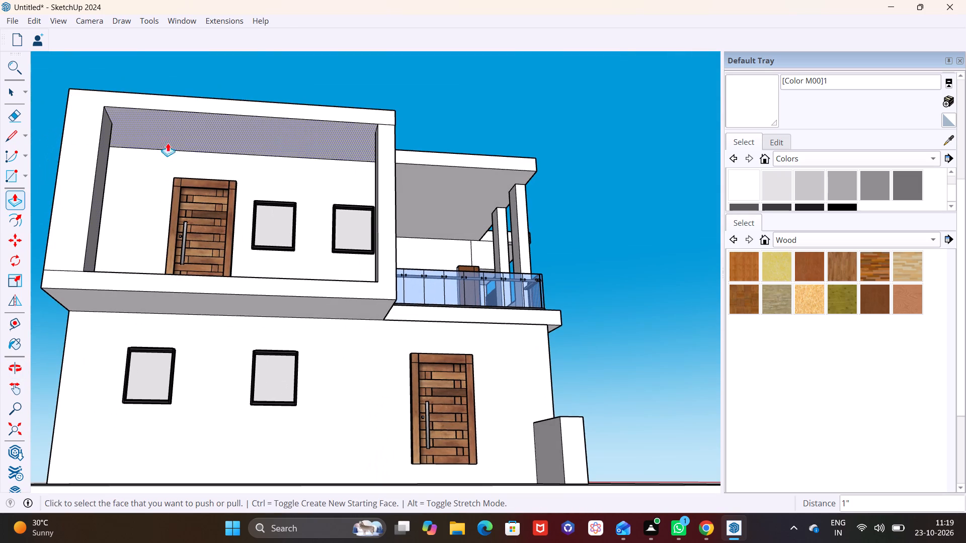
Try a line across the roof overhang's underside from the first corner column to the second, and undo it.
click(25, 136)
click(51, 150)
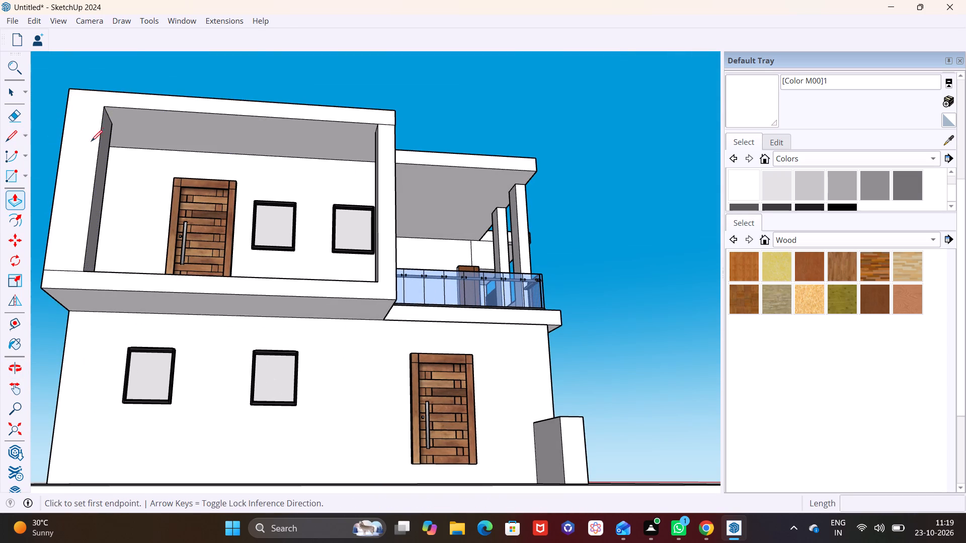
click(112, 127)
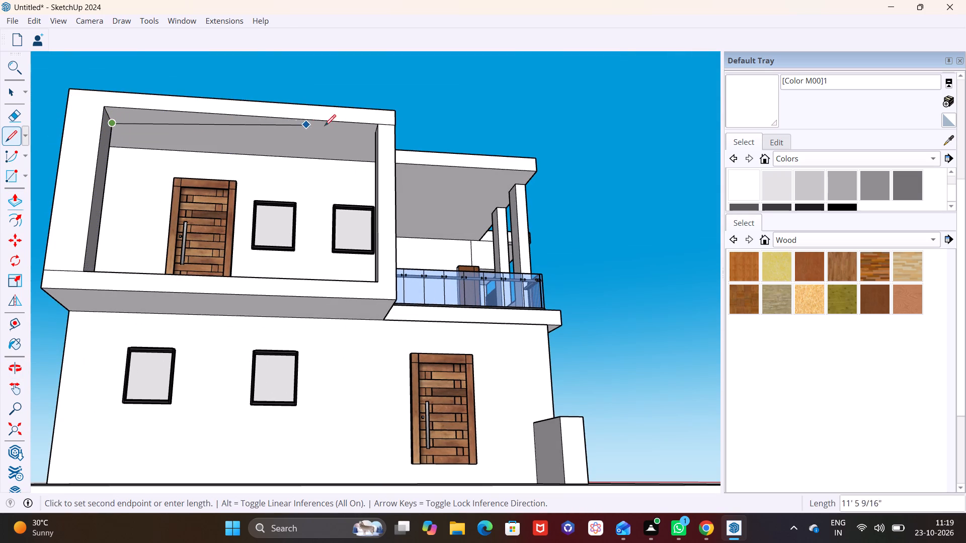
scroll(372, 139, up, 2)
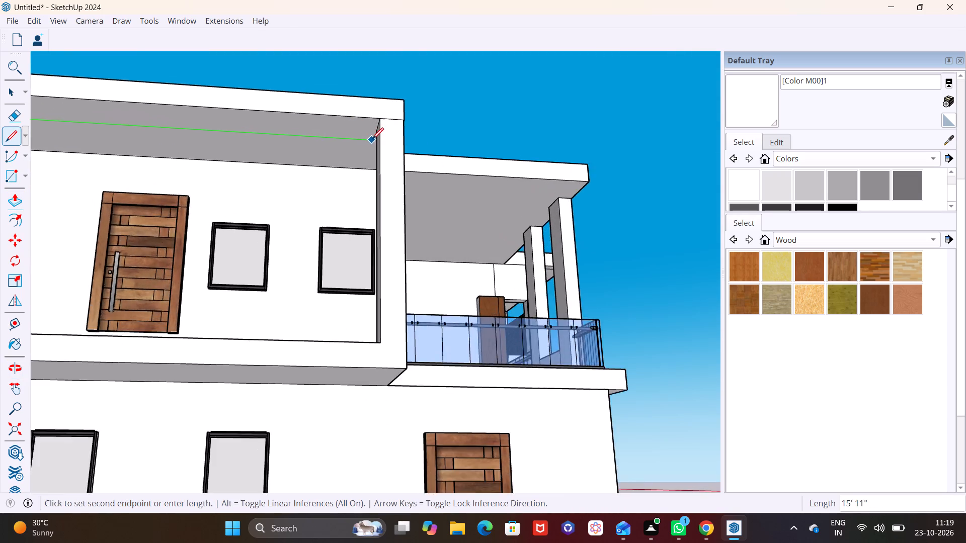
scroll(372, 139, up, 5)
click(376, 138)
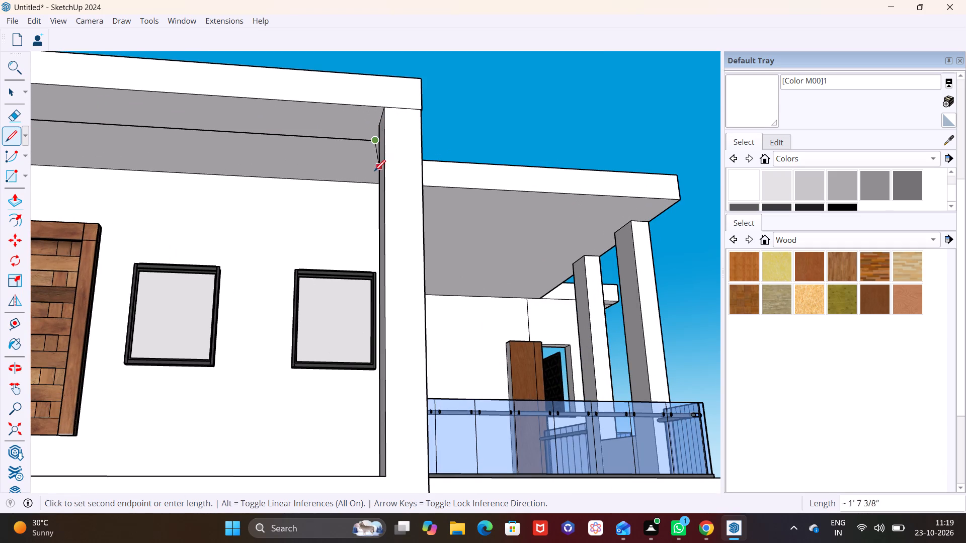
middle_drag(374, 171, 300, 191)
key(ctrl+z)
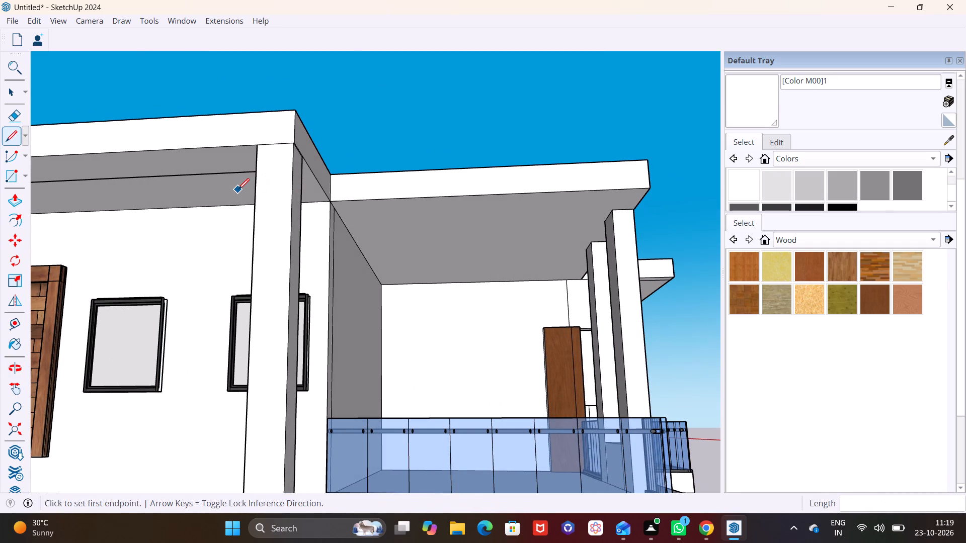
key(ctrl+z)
Draw a line about 16' long across the roof overhang's underside, joining the inner back corners of the two columns.
middle_drag(238, 188, 459, 179)
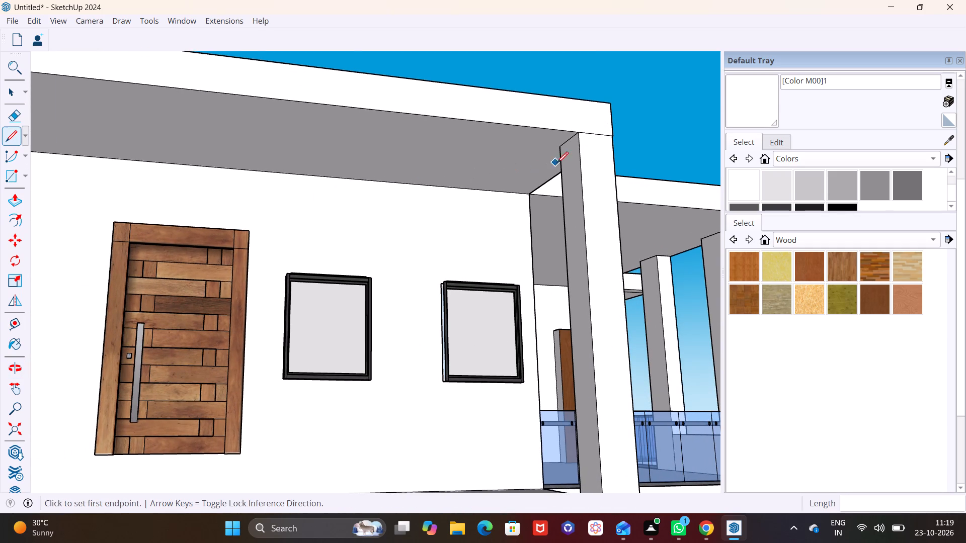
click(560, 151)
scroll(423, 148, down, 6)
shift+middle_drag(387, 155, 540, 155)
middle_drag(409, 123, 252, 153)
click(178, 172)
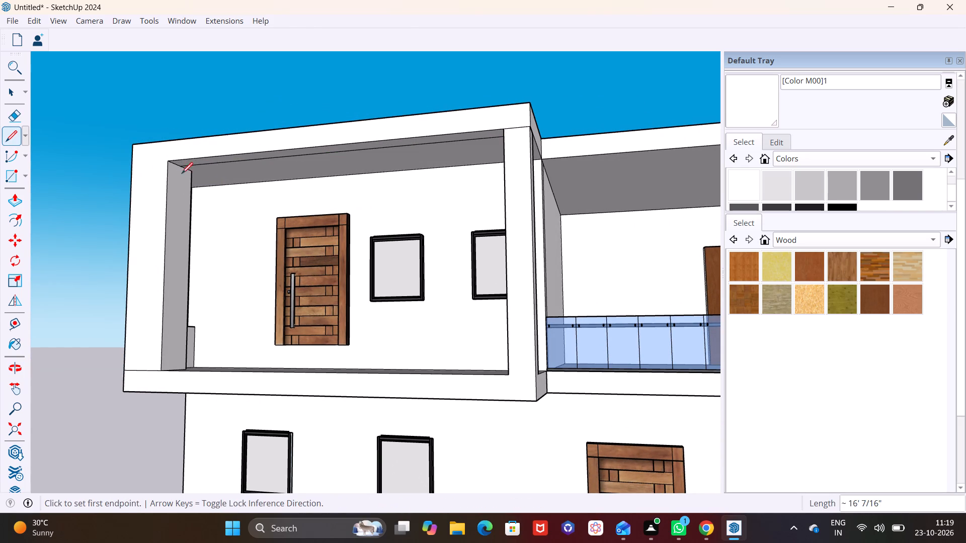
Push/Pull the narrow strip under the roof overhang between the columns down about 1' 2 3/8" to form a beam.
key(space)
click(247, 155)
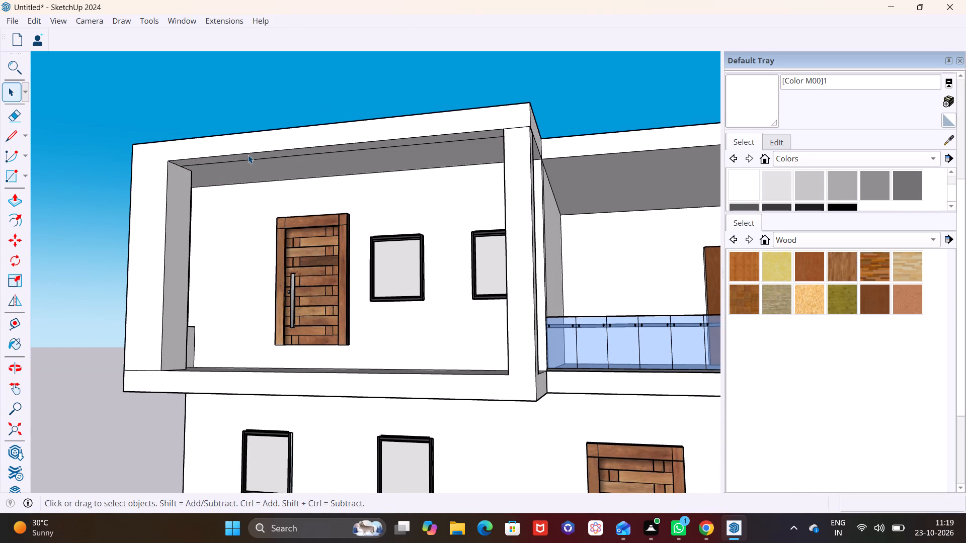
click(249, 159)
click(253, 156)
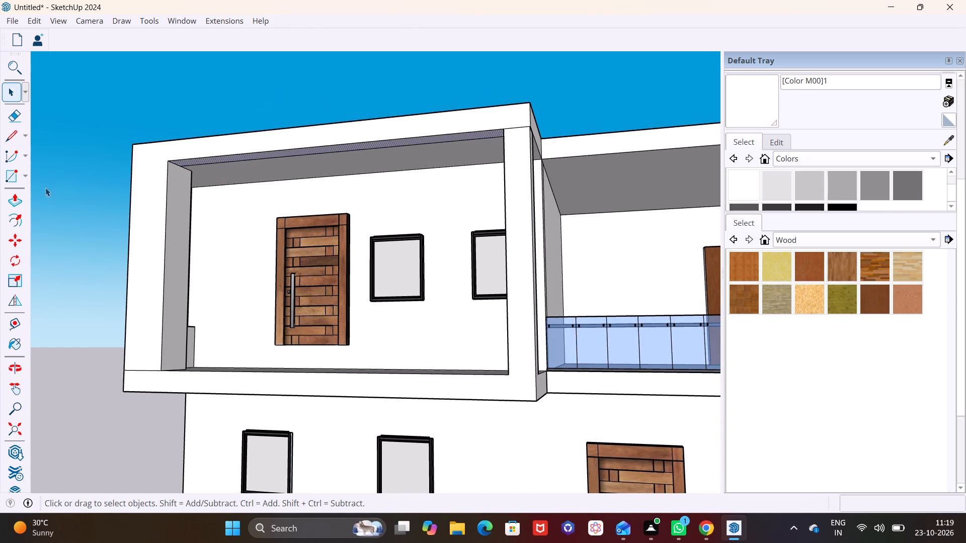
click(20, 199)
click(198, 159)
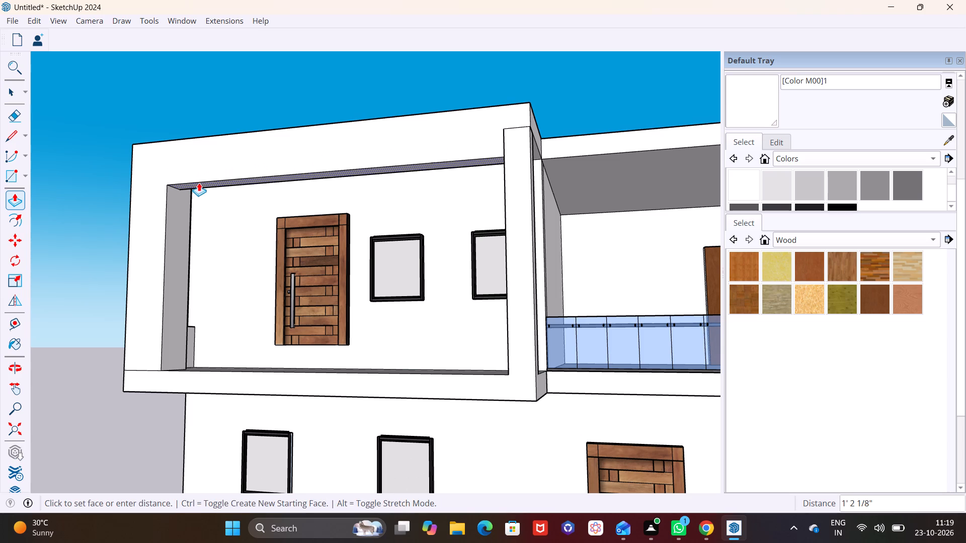
click(199, 183)
scroll(289, 203, down, 3)
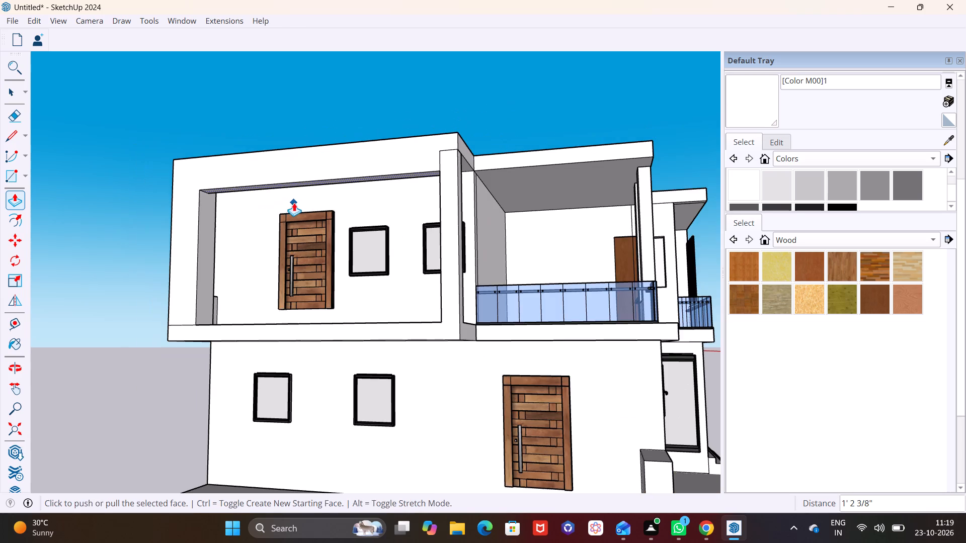
Examine the upper storey's new beam and both corner columns from outside and slightly above.
middle_drag(296, 221, 307, 306)
scroll(312, 306, down, 1)
middle_drag(432, 305, 335, 266)
scroll(314, 279, up, 2)
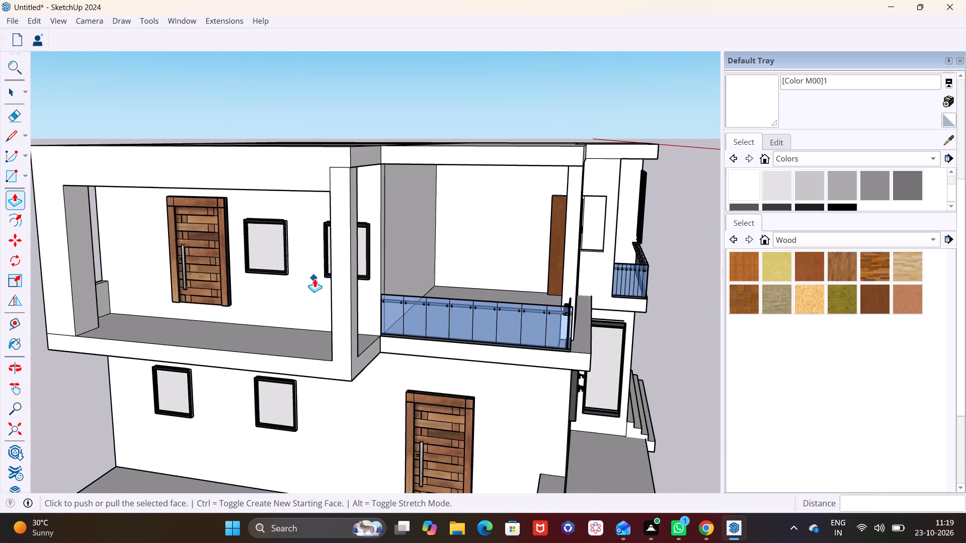
scroll(315, 281, up, 2)
shift+scroll(306, 283, up, 1)
shift+middle_drag(306, 283, 427, 264)
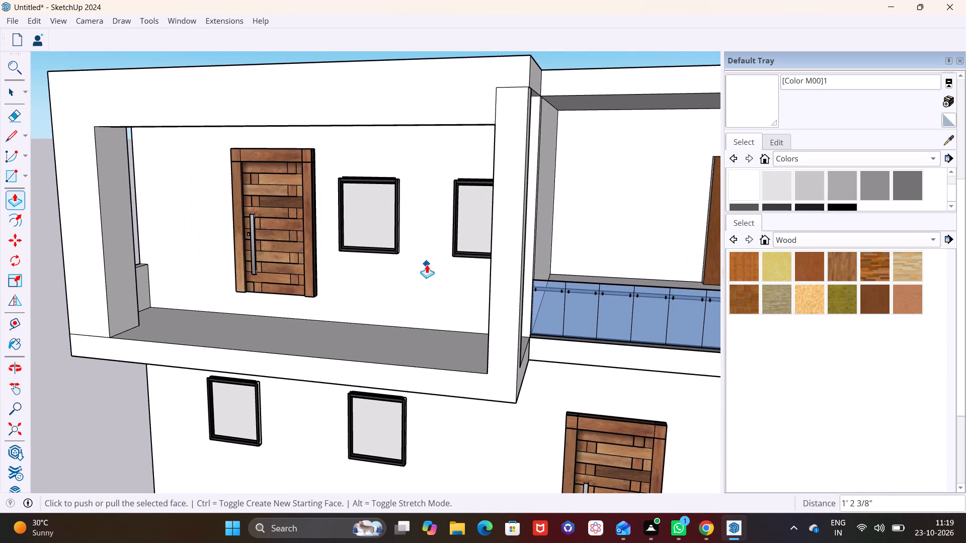
scroll(146, 292, down, 3)
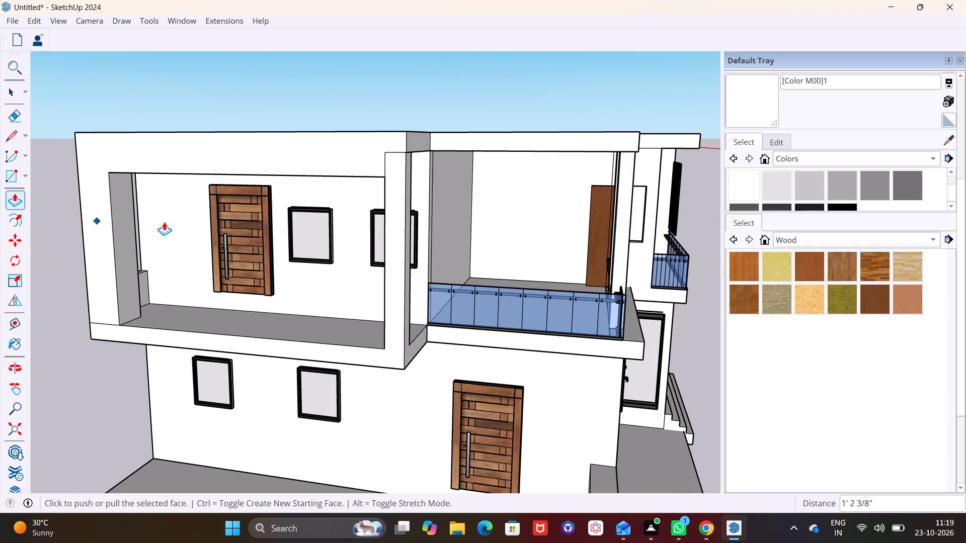
Push/Pull the wall-facing side of the corner column beside the low parapet back about 11 15/16" to thin the column.
middle_drag(164, 222, 45, 243)
middle_drag(101, 247, 502, 285)
middle_drag(266, 388, 510, 357)
shift+middle_drag(533, 336, 370, 321)
middle_drag(369, 320, 454, 318)
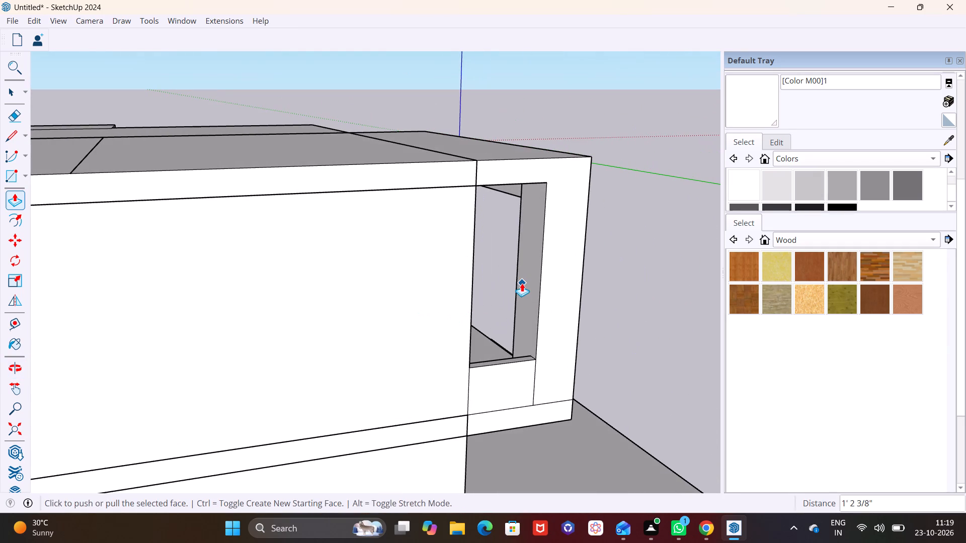
key(space)
click(529, 283)
click(15, 202)
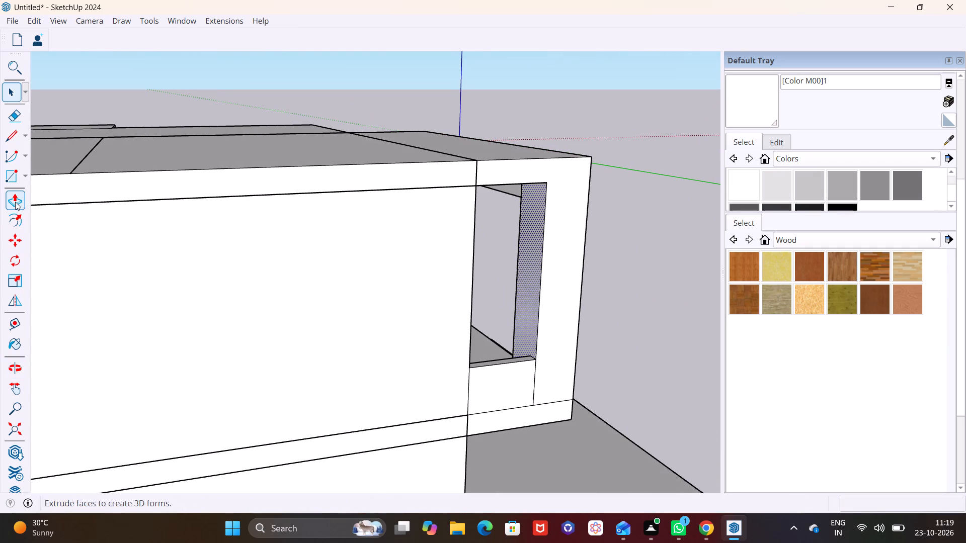
click(532, 287)
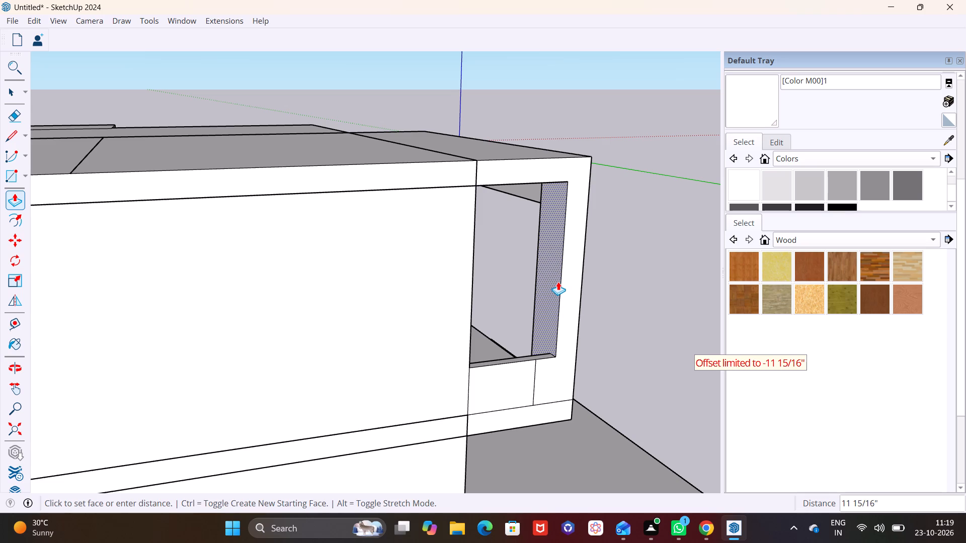
click(558, 282)
Examine the framed upper storey with the thinned corner column from outside.
middle_drag(628, 323, 293, 348)
scroll(256, 338, down, 1)
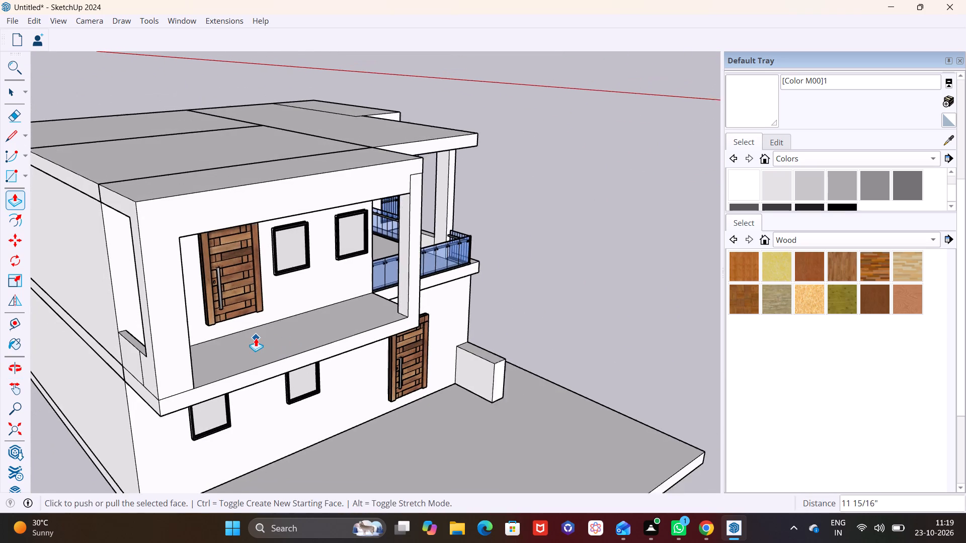
scroll(256, 338, down, 1)
middle_drag(242, 332, 116, 299)
scroll(95, 286, up, 2)
shift+middle_drag(308, 264, 315, 275)
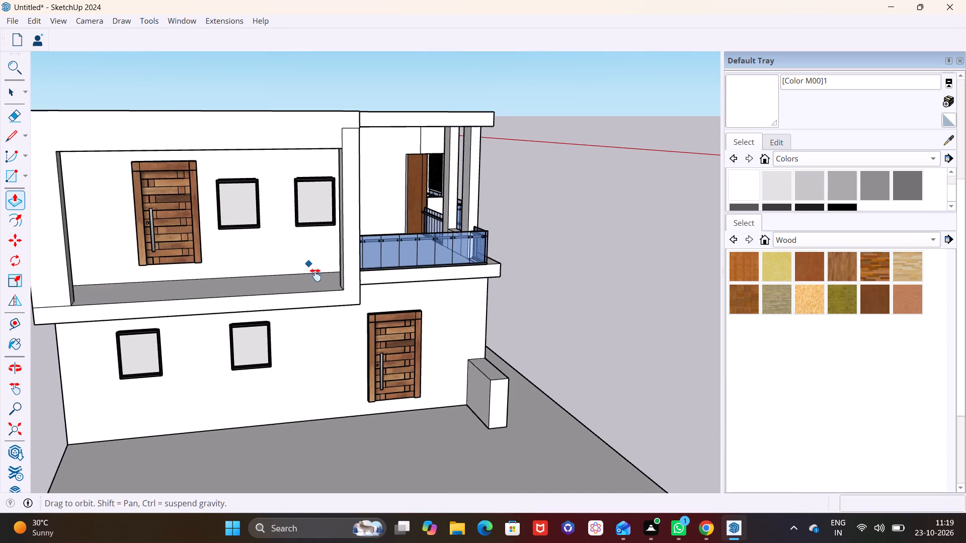
shift+middle_drag(315, 275, 463, 282)
middle_drag(409, 314, 289, 393)
Draw a rectangle about 2' 3/8" by 6 9/16" on the projecting slab, starting at the thinned column's inner bottom corner.
scroll(210, 369, up, 5)
shift+middle_drag(228, 378, 237, 318)
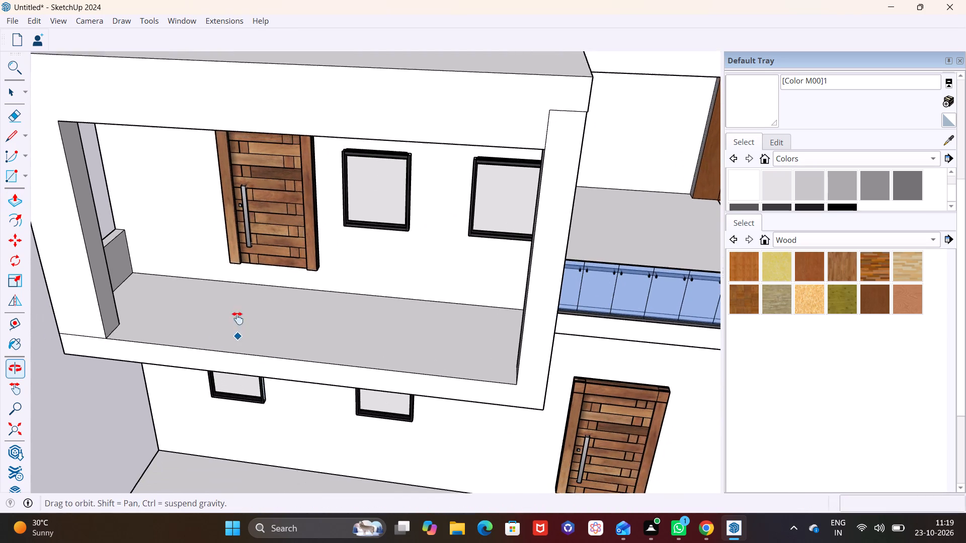
shift+middle_drag(237, 318, 240, 310)
middle_drag(240, 315, 236, 344)
click(25, 177)
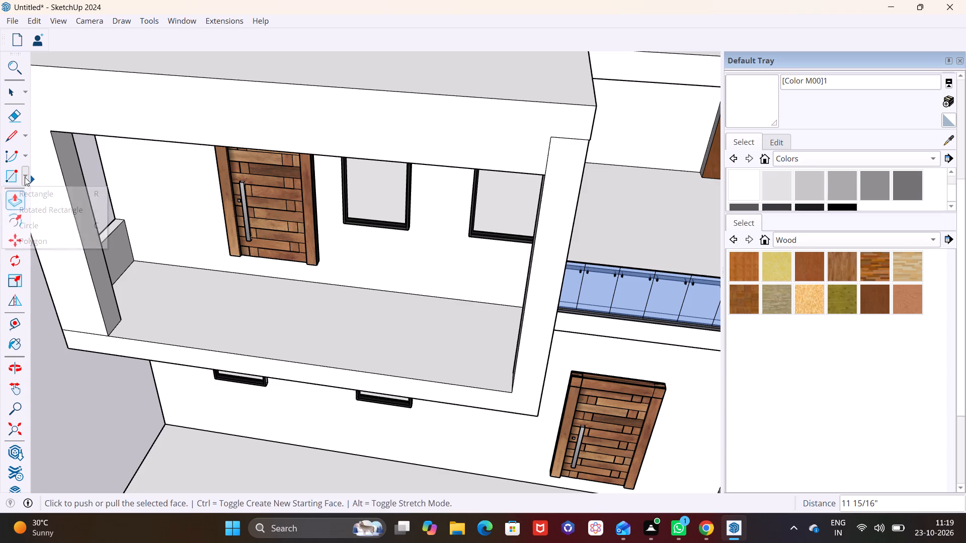
click(26, 194)
click(124, 321)
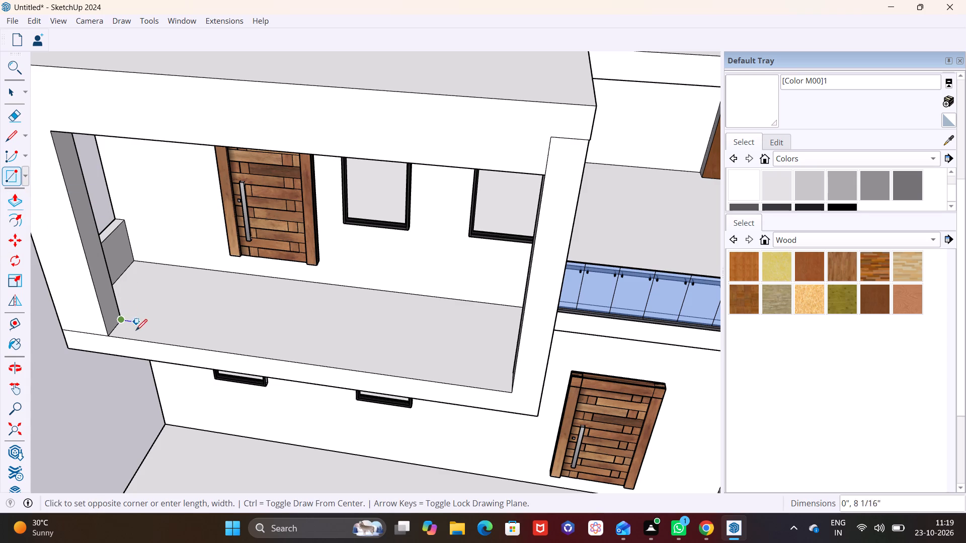
scroll(162, 332, up, 9)
click(159, 339)
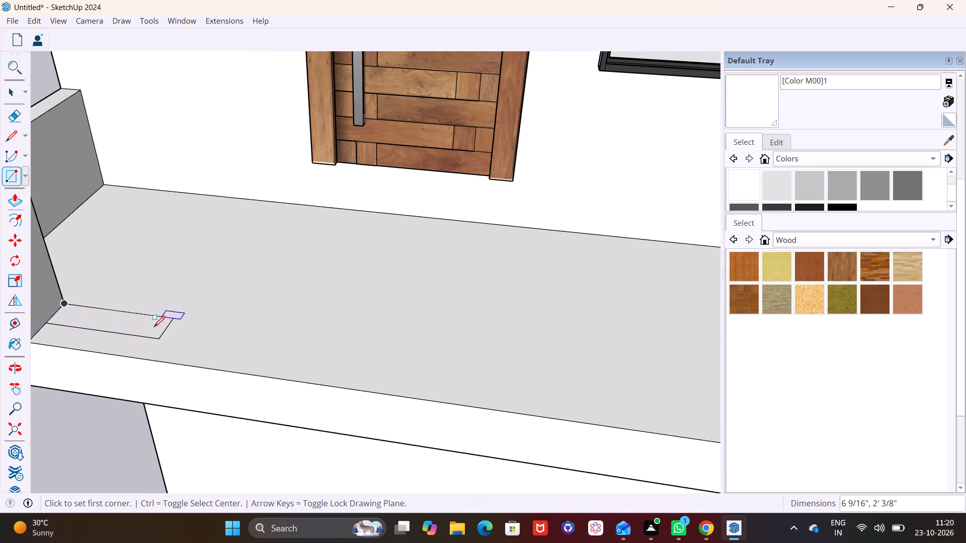
Push/Pull the small rectangle beside the corner column up about 1' 8 5/16" to form a low block.
key(space)
click(128, 324)
click(10, 199)
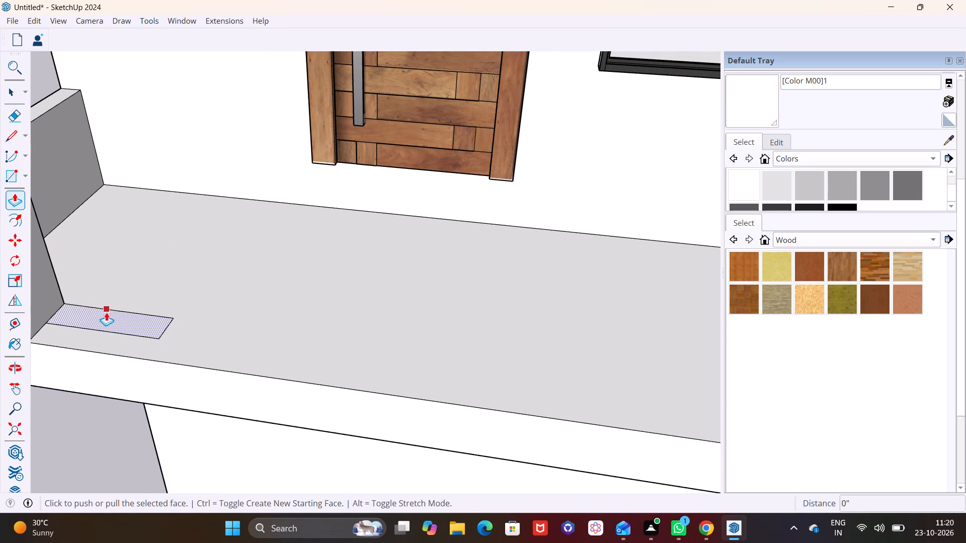
click(109, 317)
click(85, 225)
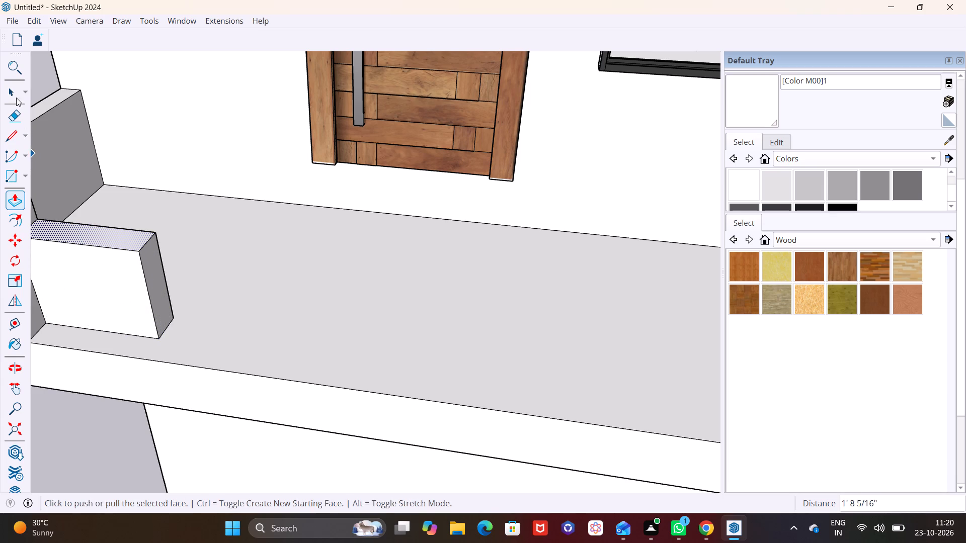
Push/Pull the low block's outward-facing side about 6 1/16" to the projecting slab's outer edge.
click(16, 94)
click(104, 287)
click(12, 198)
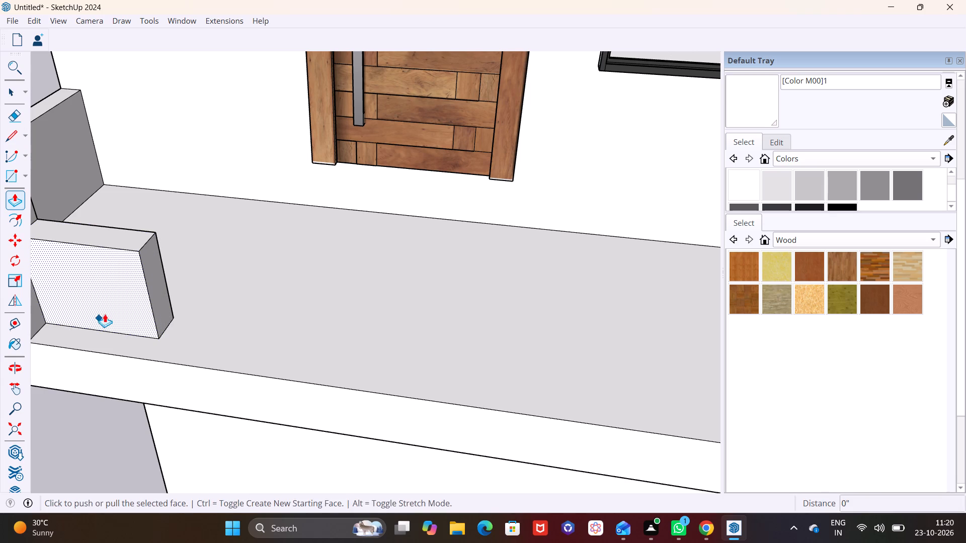
click(112, 287)
click(113, 333)
Examine the low block beside the corner column up close, looking along the slab.
scroll(203, 353, down, 5)
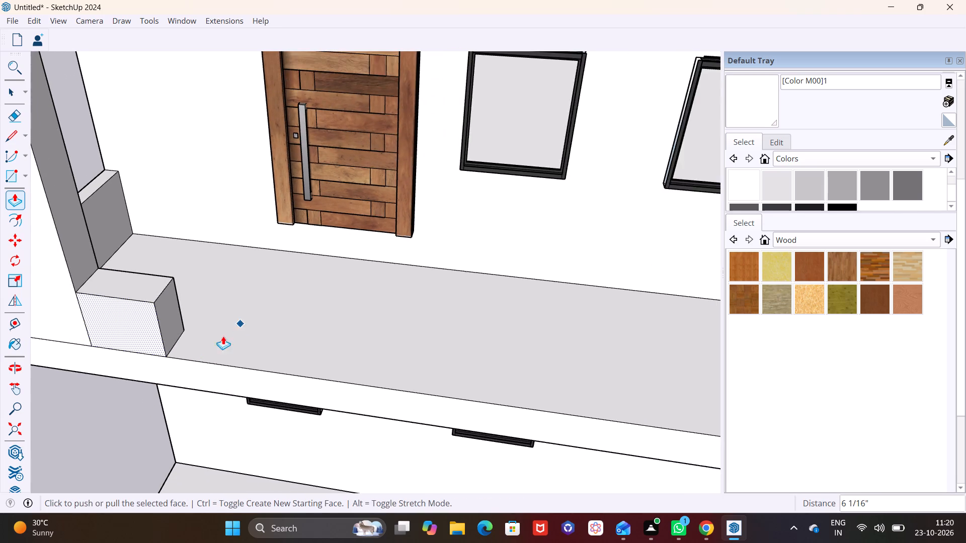
middle_drag(175, 367, 53, 409)
middle_drag(121, 317, 24, 339)
scroll(160, 225, up, 6)
middle_drag(157, 222, 107, 198)
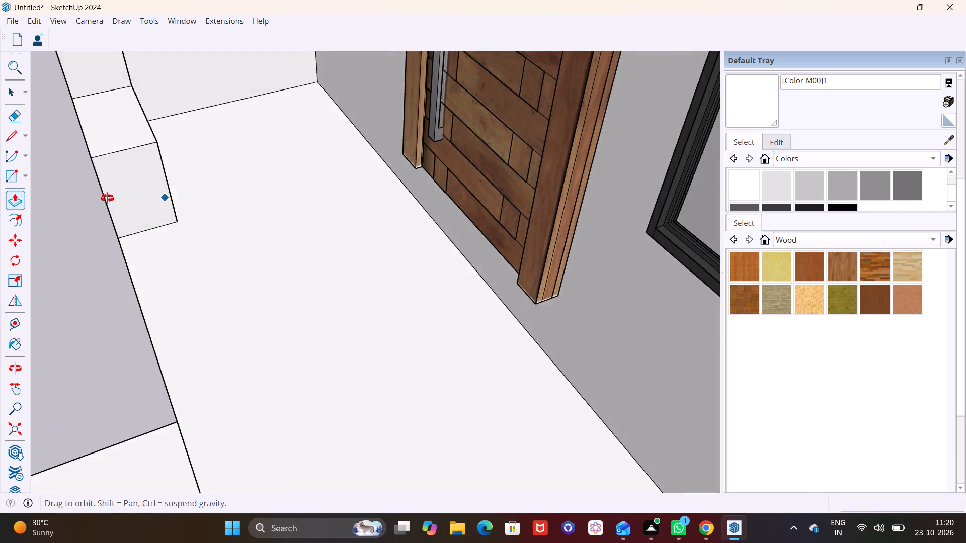
middle_drag(107, 198, 22, 175)
scroll(237, 110, up, 6)
middle_drag(167, 149, 254, 189)
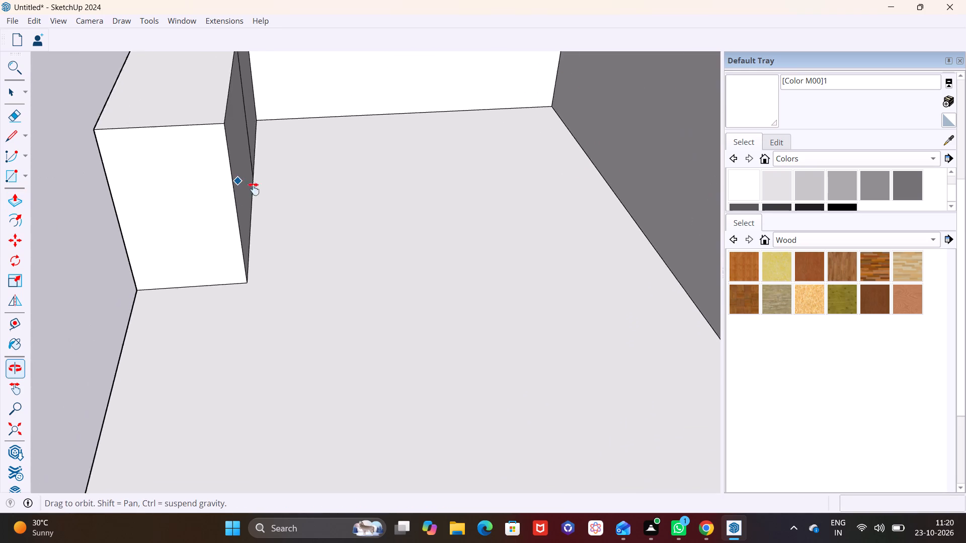
middle_drag(254, 189, 270, 202)
middle_drag(260, 192, 108, 177)
middle_drag(193, 198, 332, 220)
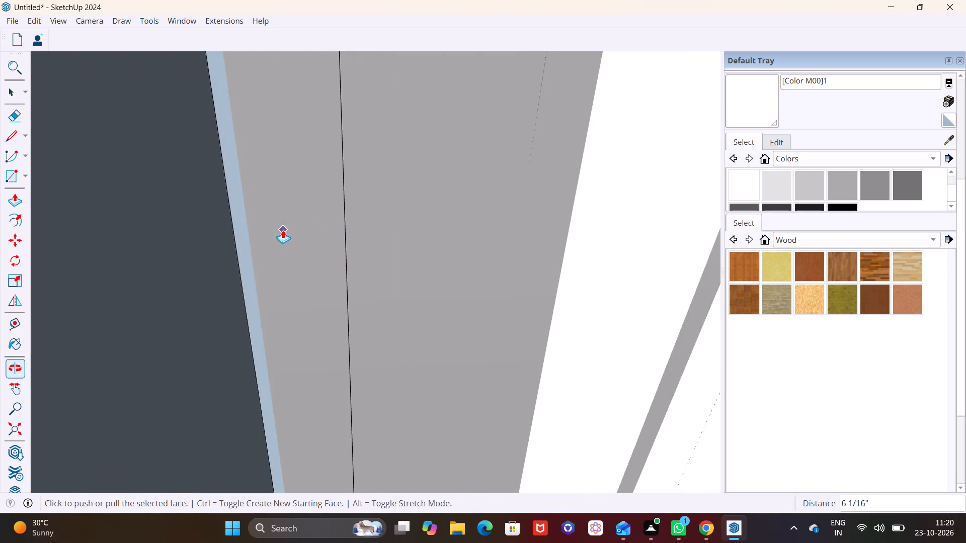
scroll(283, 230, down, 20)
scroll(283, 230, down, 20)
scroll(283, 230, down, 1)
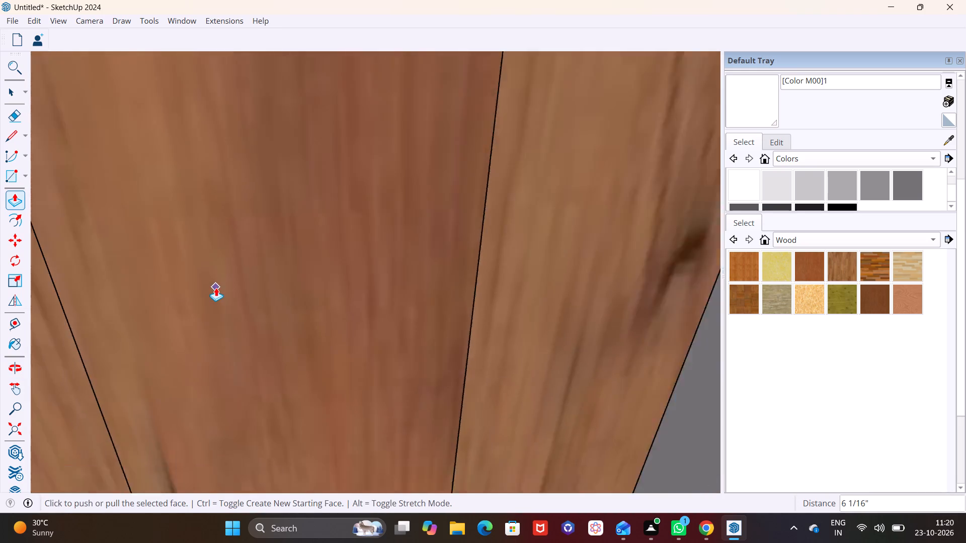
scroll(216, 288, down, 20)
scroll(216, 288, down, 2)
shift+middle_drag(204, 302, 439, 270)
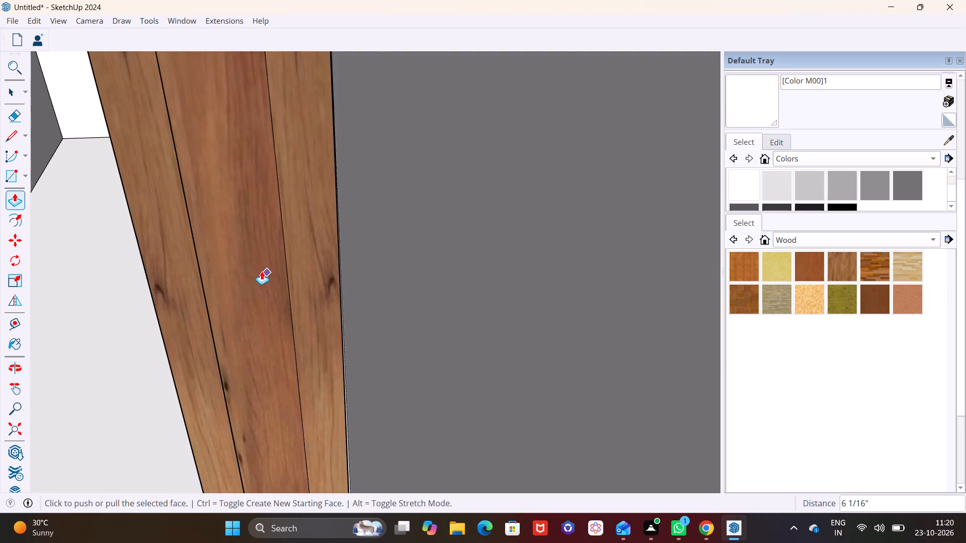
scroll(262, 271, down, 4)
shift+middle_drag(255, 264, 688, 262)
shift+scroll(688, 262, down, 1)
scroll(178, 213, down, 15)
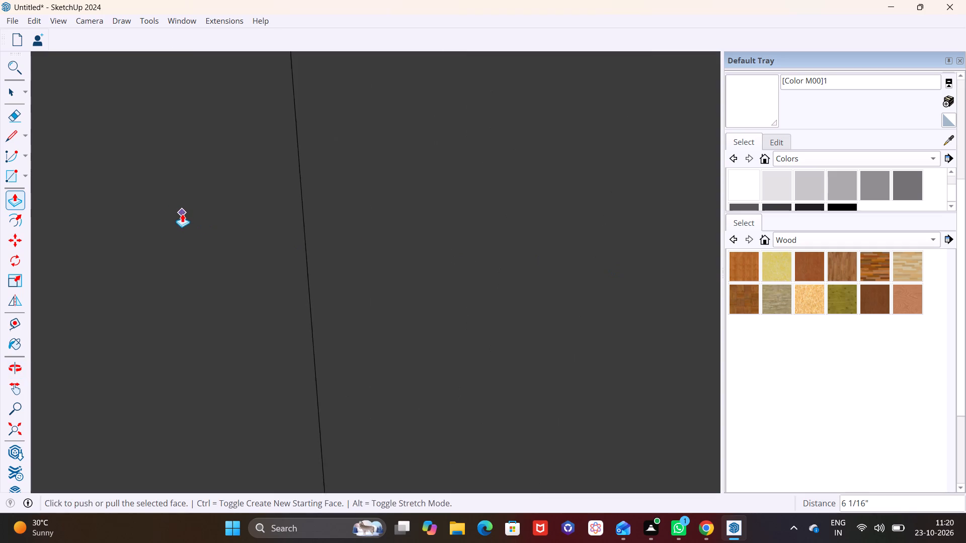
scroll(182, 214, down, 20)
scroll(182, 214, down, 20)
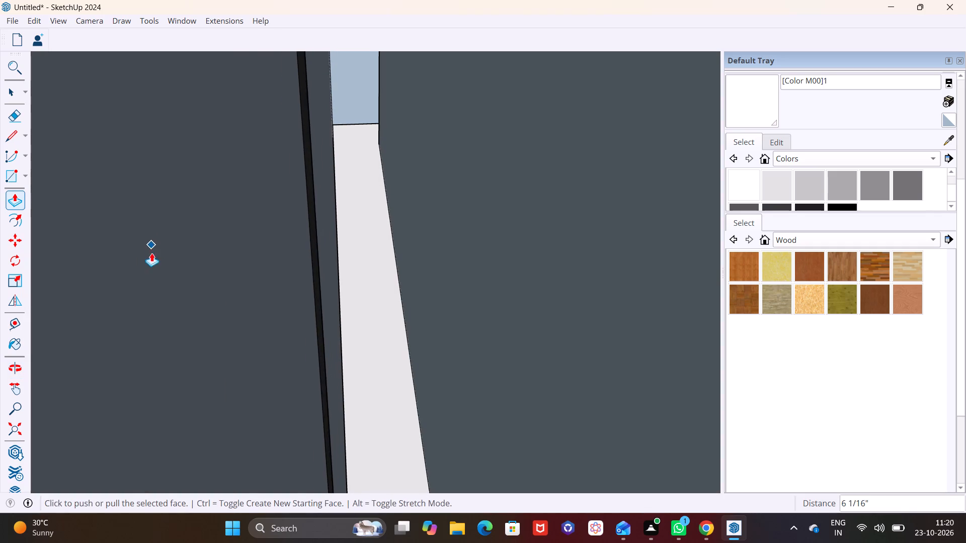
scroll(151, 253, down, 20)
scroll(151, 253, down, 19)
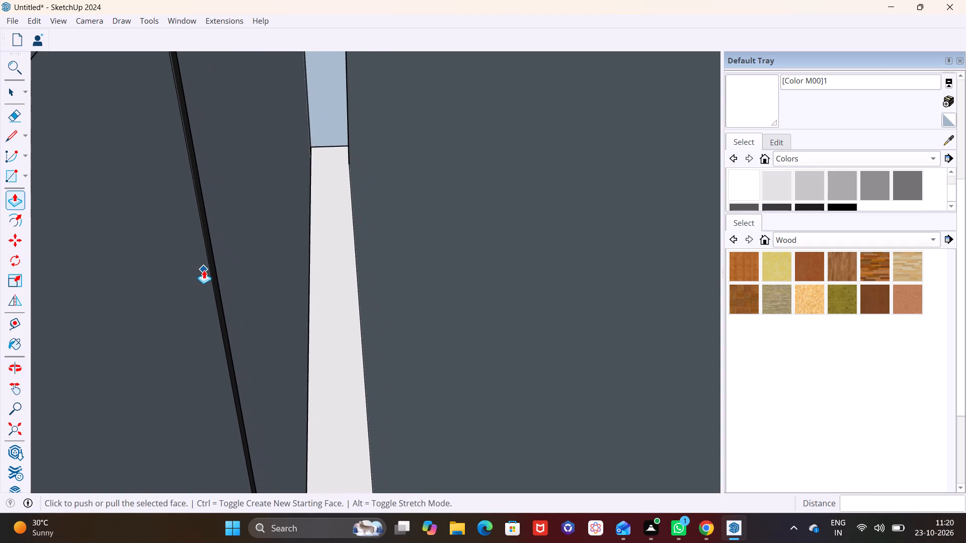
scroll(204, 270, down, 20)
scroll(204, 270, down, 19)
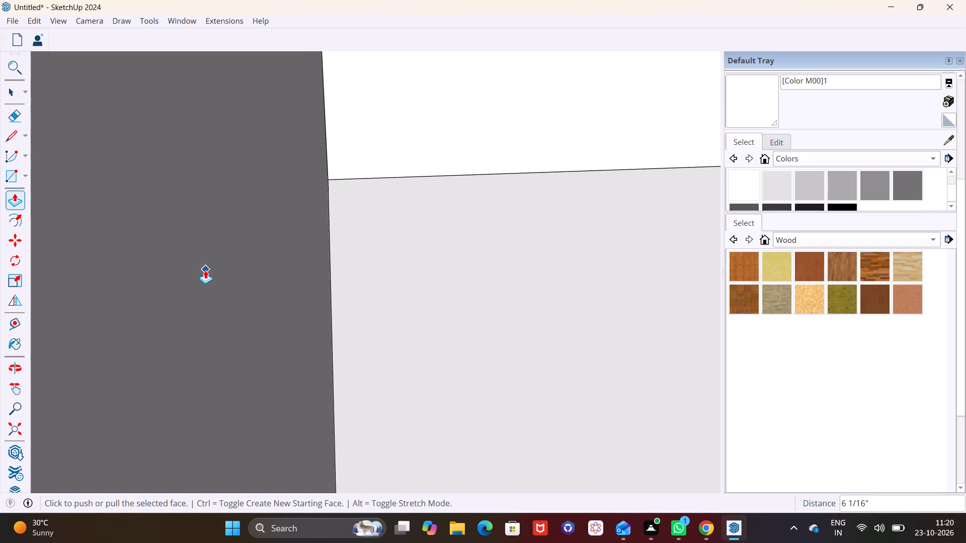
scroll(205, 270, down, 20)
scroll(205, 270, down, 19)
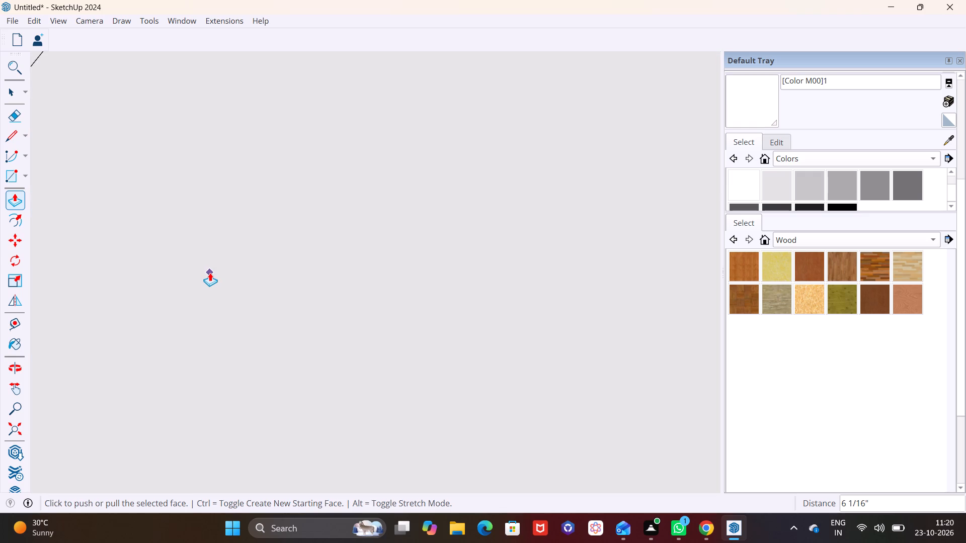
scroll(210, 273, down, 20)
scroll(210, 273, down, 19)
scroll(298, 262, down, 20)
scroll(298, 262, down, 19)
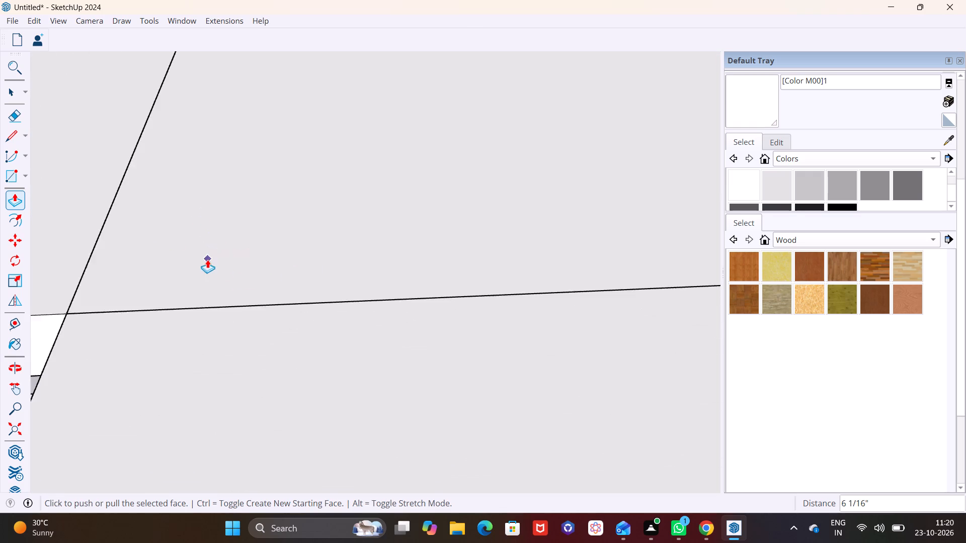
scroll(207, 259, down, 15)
Push/Pull the low block's wall-facing side toward the slab's outer edge, thinning it to about half the column's depth.
middle_drag(163, 301, 351, 201)
scroll(219, 281, up, 7)
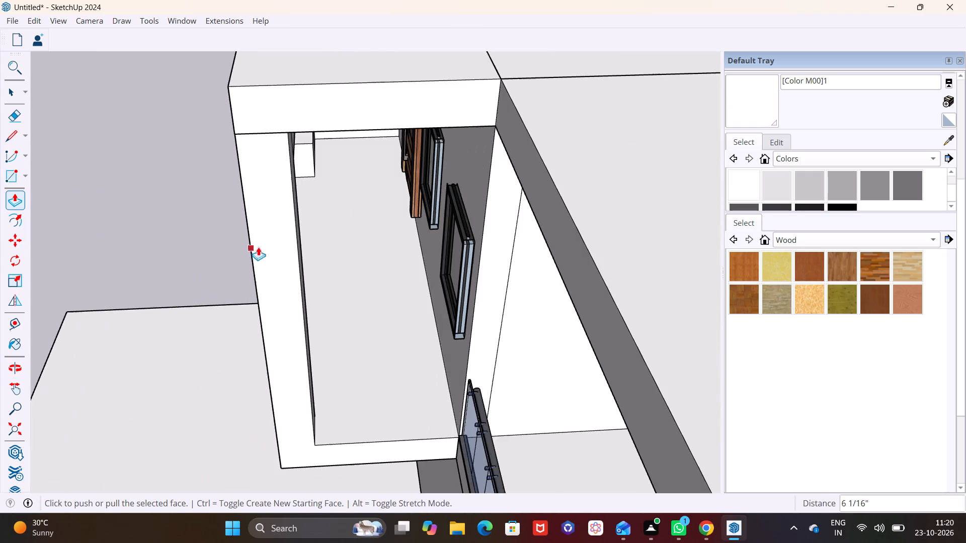
middle_drag(311, 215, 283, 177)
scroll(314, 145, up, 7)
middle_drag(338, 183, 309, 172)
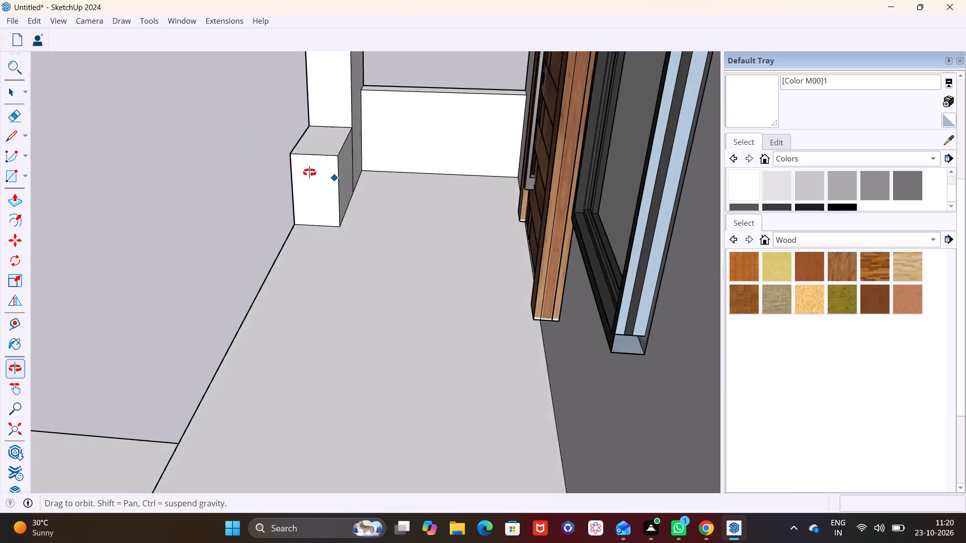
middle_drag(309, 172, 304, 170)
scroll(318, 166, up, 3)
click(13, 92)
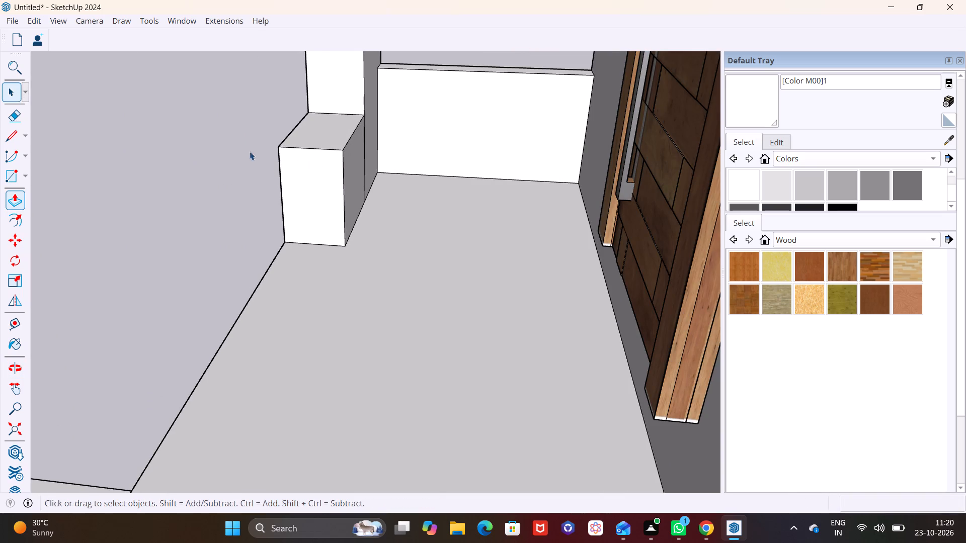
click(353, 169)
click(16, 200)
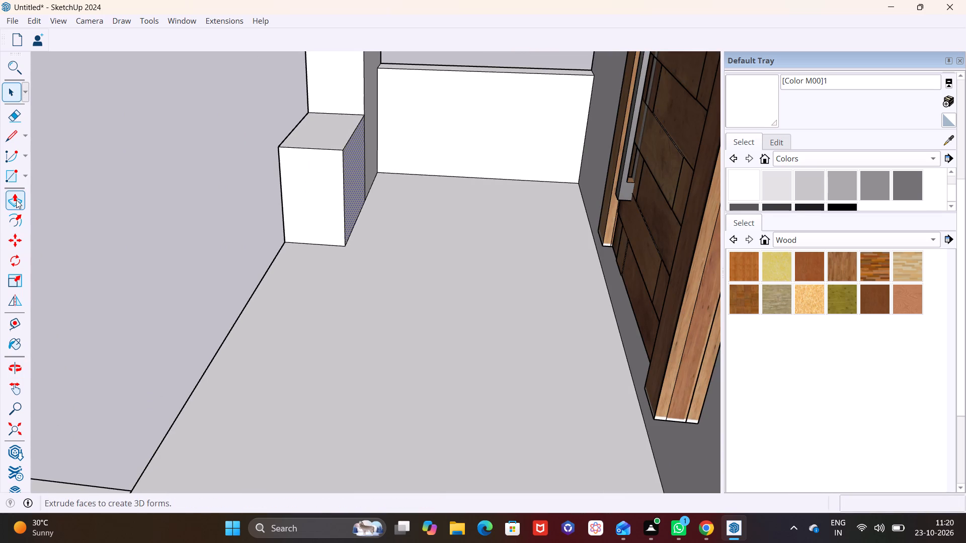
click(352, 184)
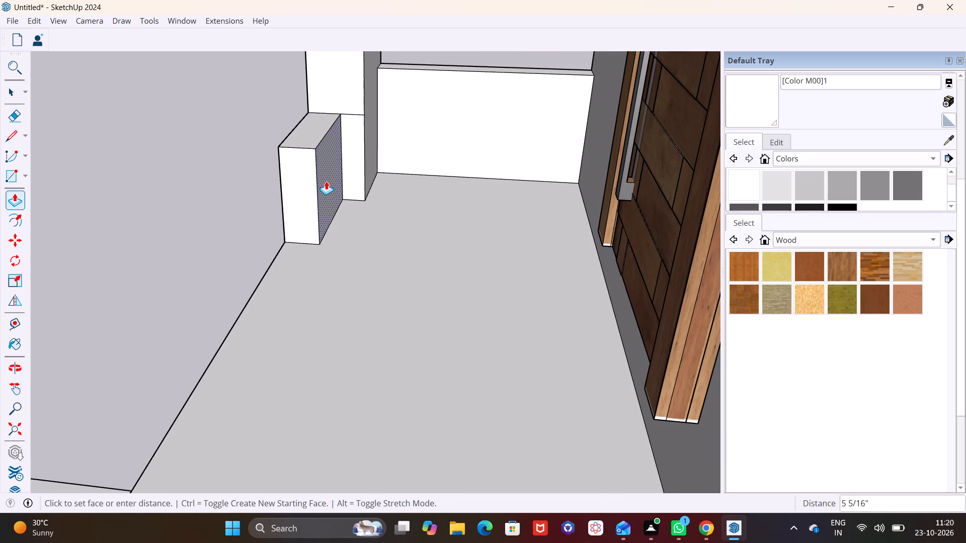
click(321, 181)
Push/Pull the thinned low block's end face about 14' 1/16" along the slab edge to the opposite corner column.
click(15, 93)
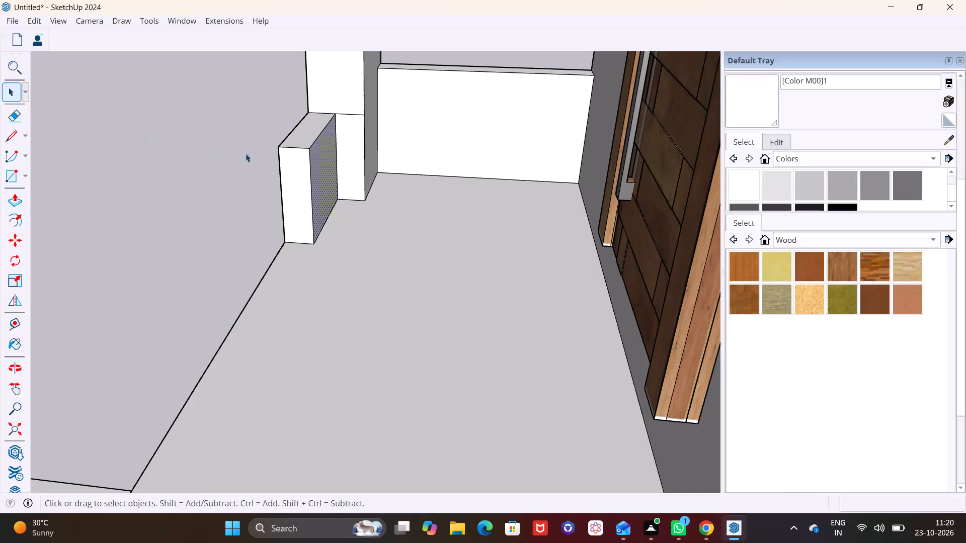
click(293, 165)
click(15, 197)
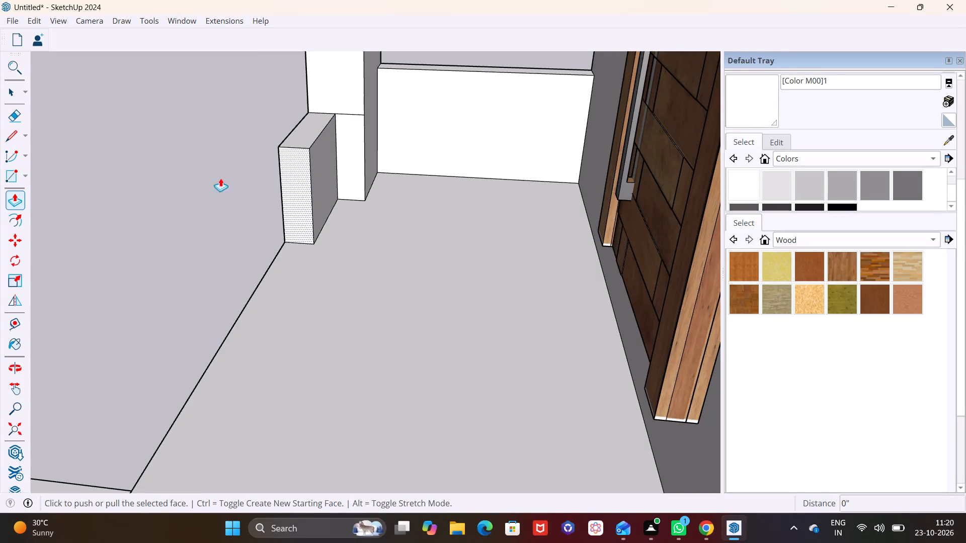
click(288, 170)
scroll(184, 260, down, 8)
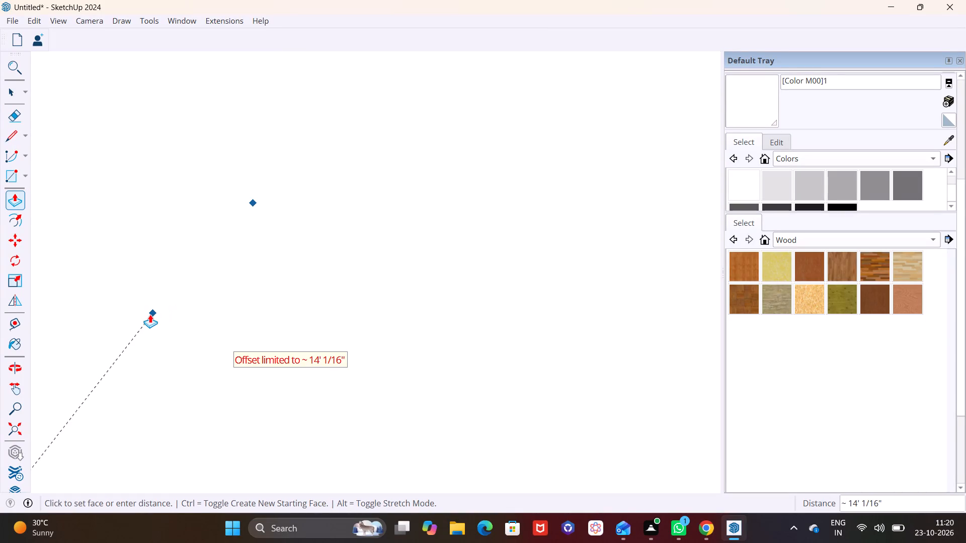
scroll(150, 314, down, 20)
scroll(150, 314, down, 7)
middle_drag(98, 352, 240, 312)
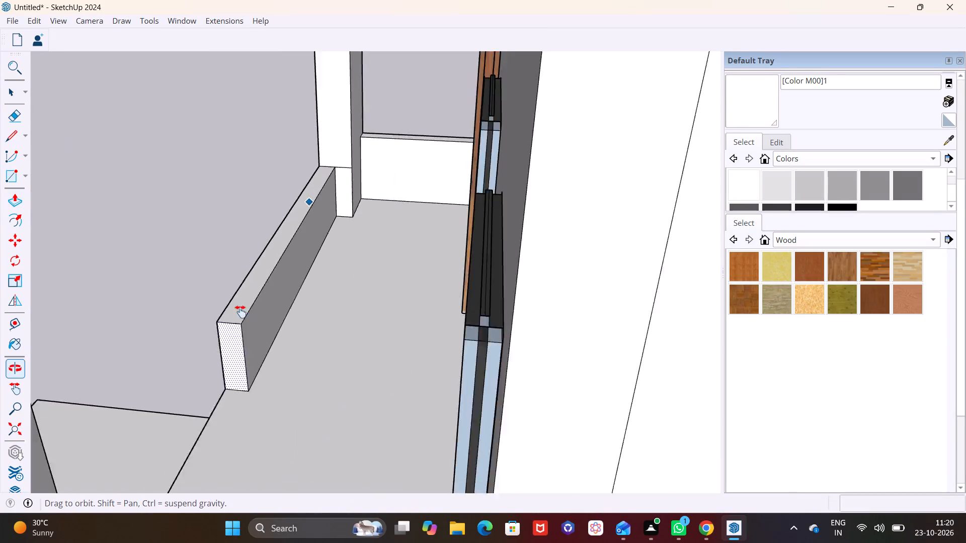
middle_drag(240, 312, 306, 292)
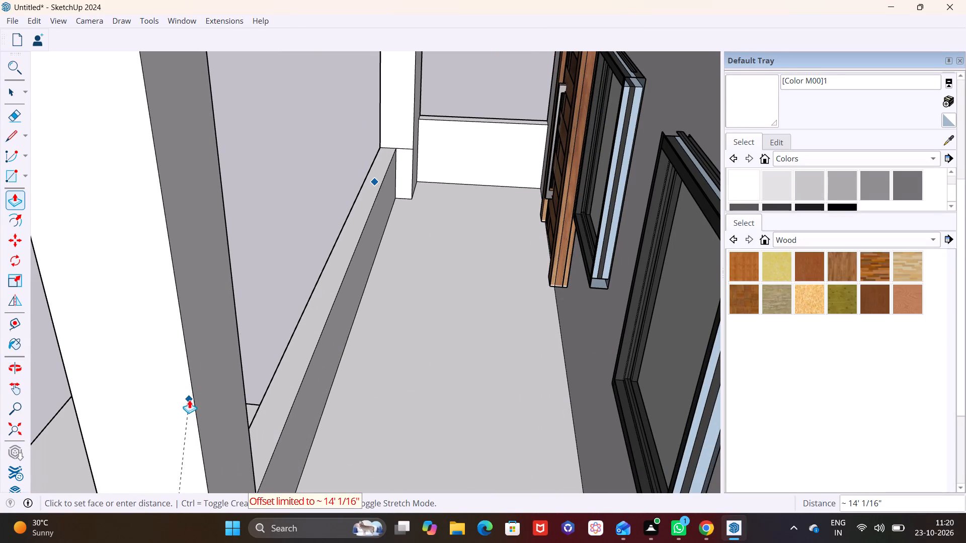
click(189, 400)
Draw a rectangle about 11 1/8" by 6 7/8" on the slab beside the corner column nearest the glass railing.
scroll(208, 384, down, 4)
middle_click(208, 384)
middle_drag(209, 380, 304, 235)
middle_drag(283, 331, 565, 302)
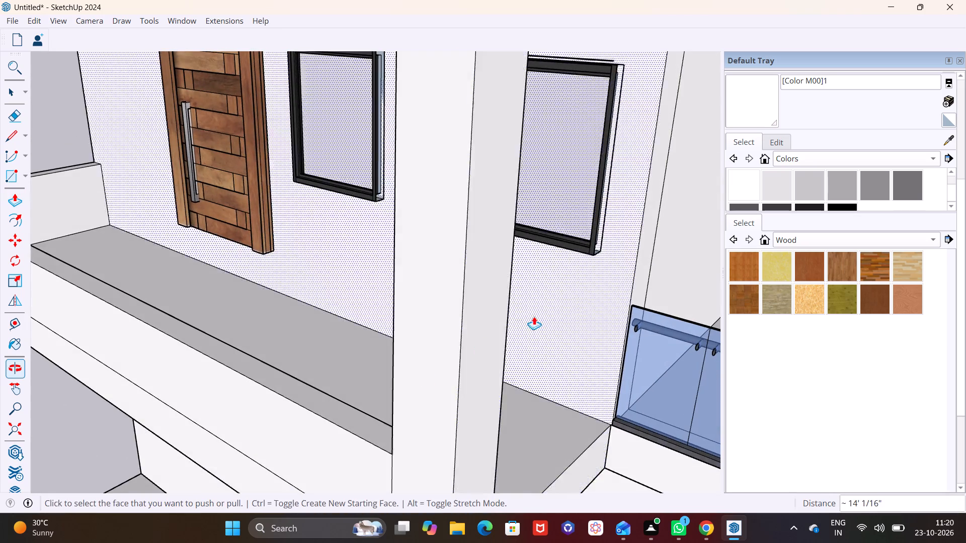
scroll(412, 372, down, 4)
middle_drag(420, 370, 479, 256)
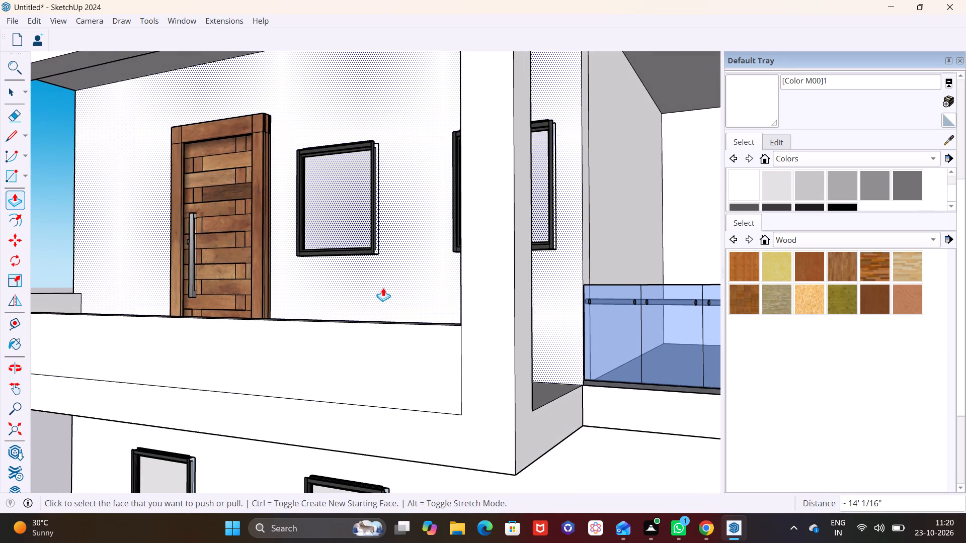
scroll(383, 288, down, 7)
middle_drag(383, 302, 200, 353)
scroll(352, 343, up, 3)
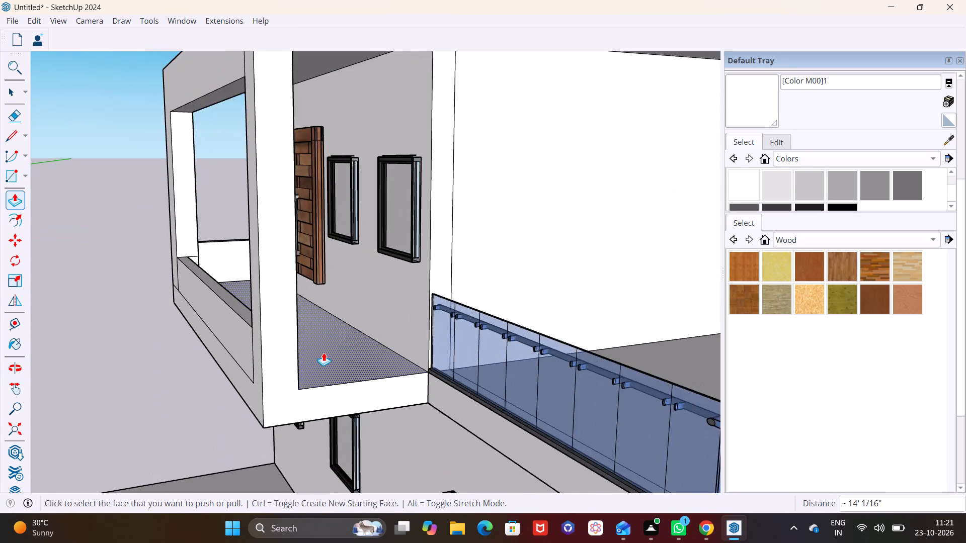
scroll(324, 352, up, 3)
middle_drag(309, 358, 247, 375)
scroll(236, 372, up, 3)
middle_drag(222, 376, 234, 318)
scroll(222, 376, up, 1)
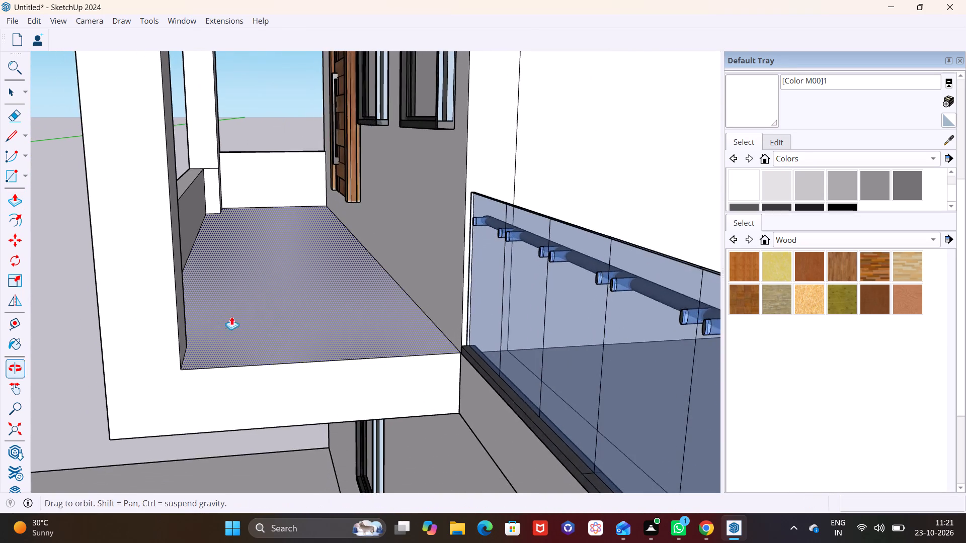
middle_drag(231, 336, 216, 373)
click(24, 174)
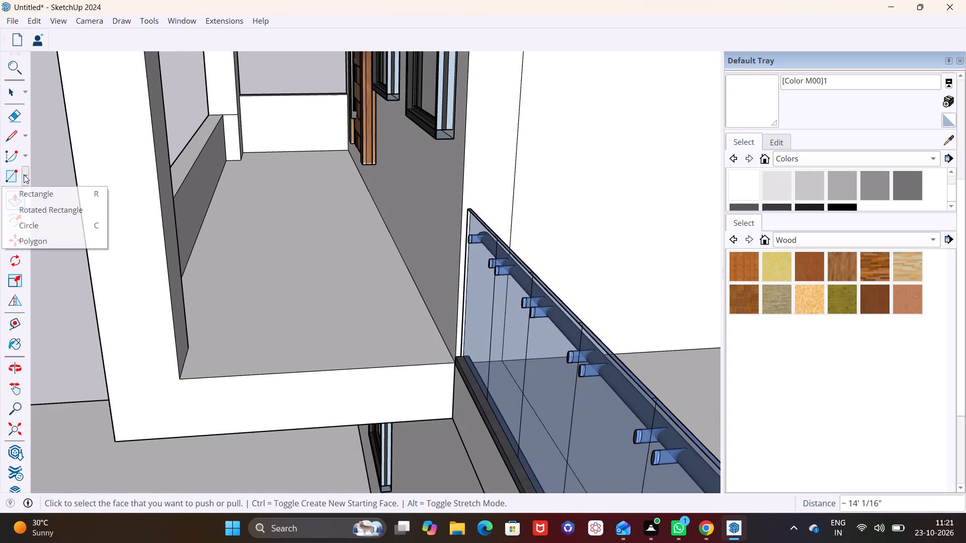
click(37, 193)
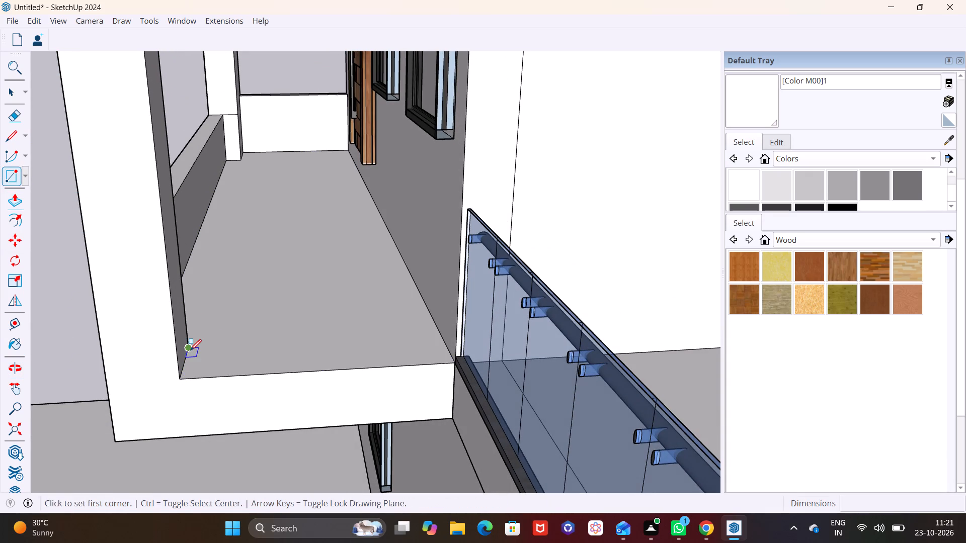
click(190, 350)
click(243, 361)
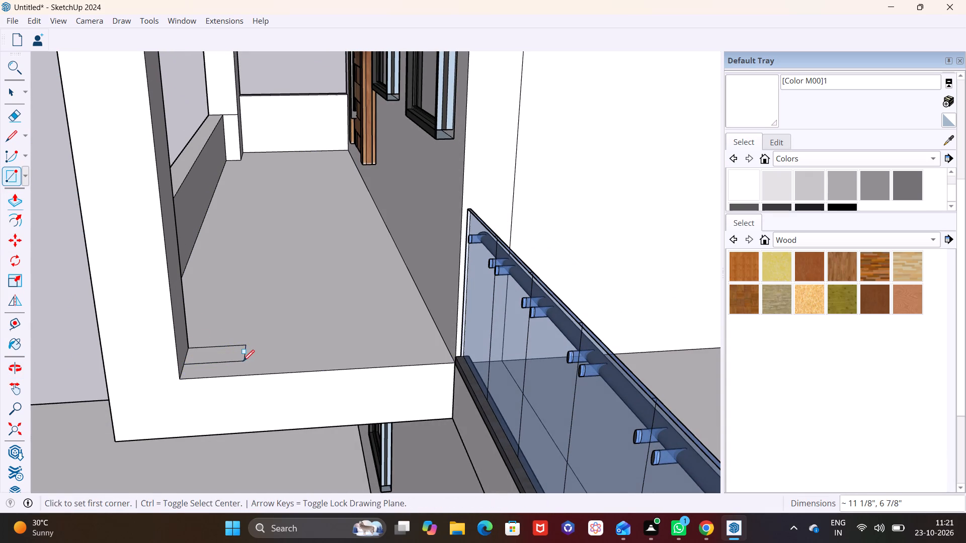
Push/Pull the new rectangle up about 2' 2 3/8" to the height of the far-end parapet.
key(space)
click(213, 360)
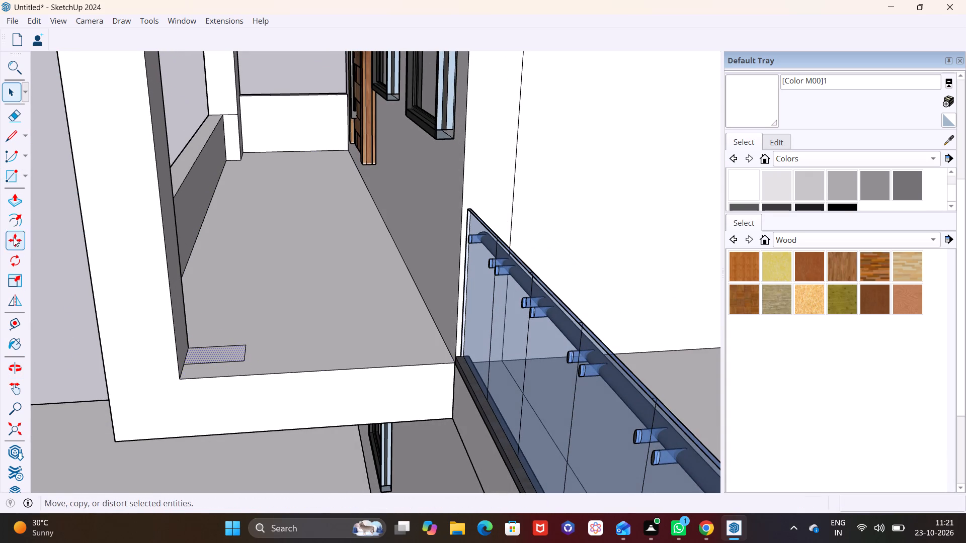
click(11, 205)
click(214, 350)
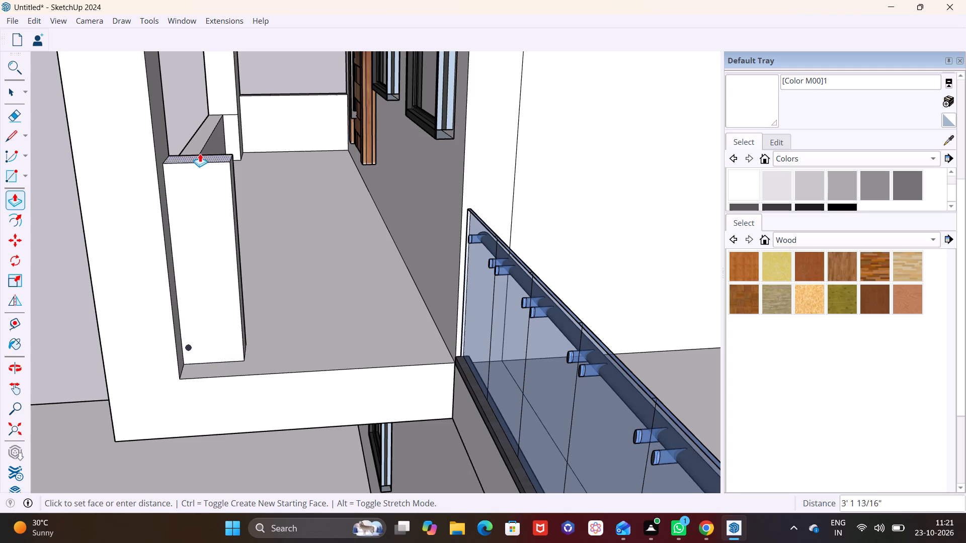
click(296, 96)
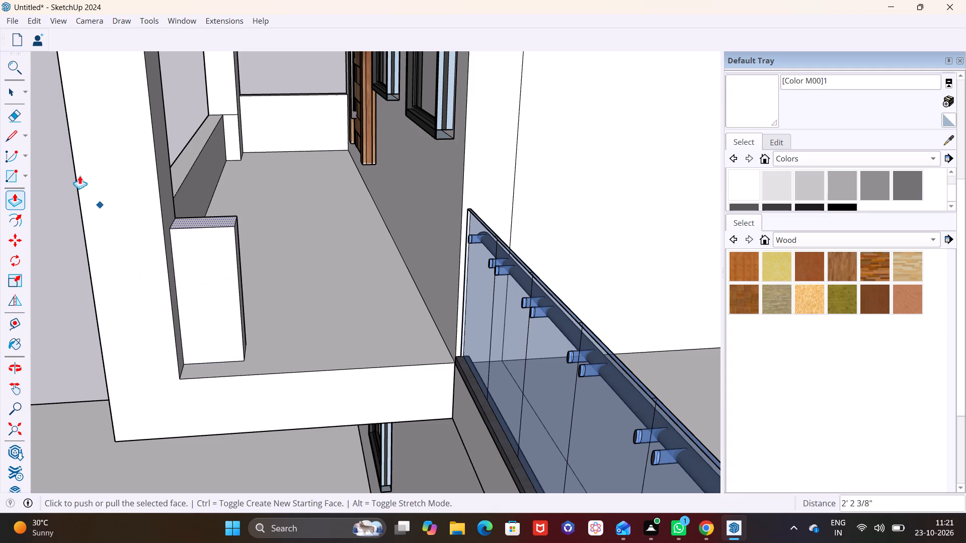
key(space)
Push/Pull the new block's outward-facing side about 5 3/4" to the slab's end edge.
click(8, 92)
click(226, 271)
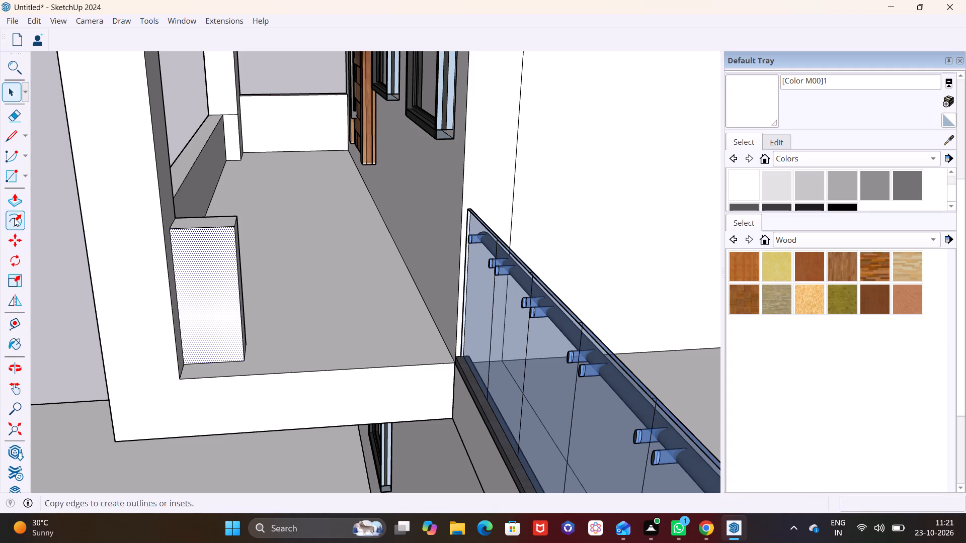
click(8, 201)
click(225, 288)
click(262, 367)
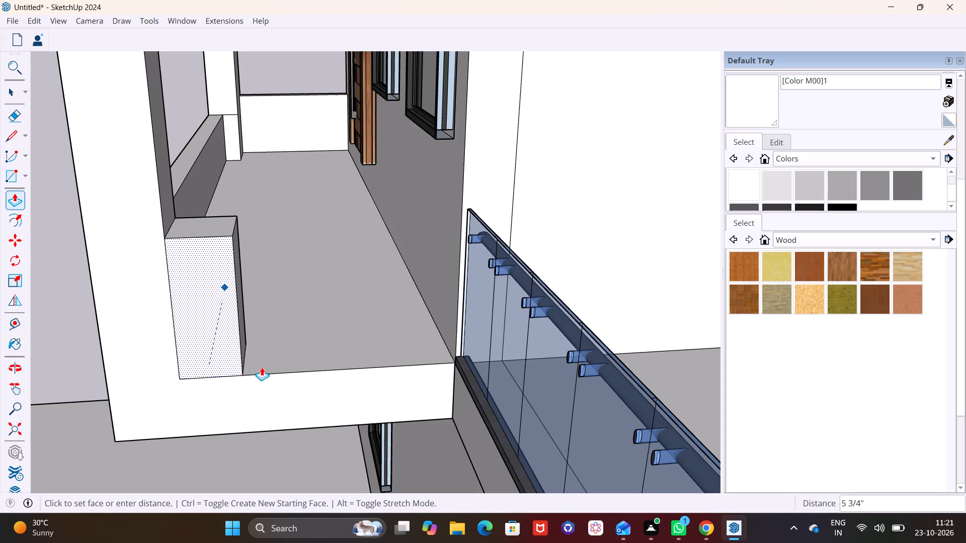
Push/Pull the block's wall-facing side about 3' 3 1/4" across the slab's end to the house wall.
middle_drag(274, 346, 205, 346)
click(11, 93)
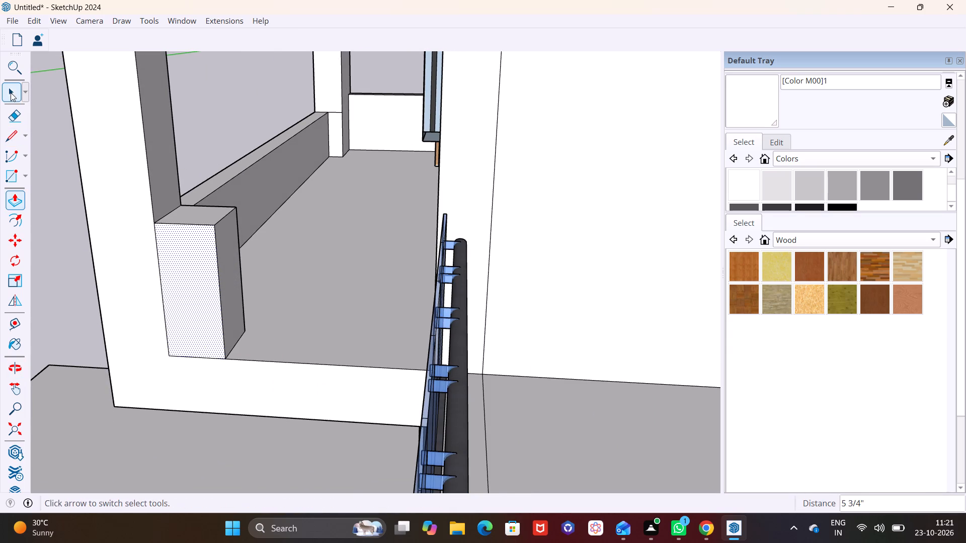
click(231, 266)
click(10, 195)
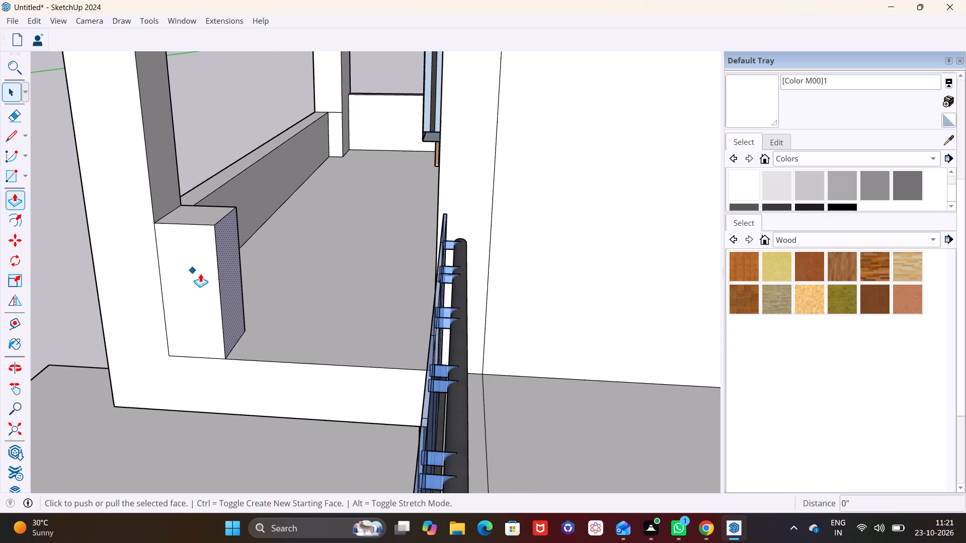
click(227, 278)
click(442, 277)
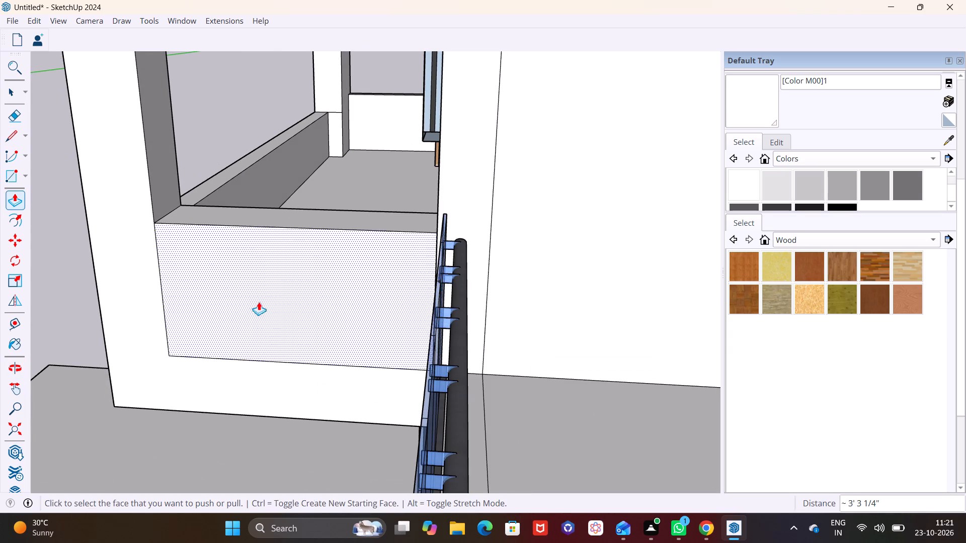
Push/Pull the inner face of the end parapet near the glass railing about 6 5/16" outward to thin it.
middle_drag(259, 303, 660, 331)
middle_drag(390, 342, 608, 310)
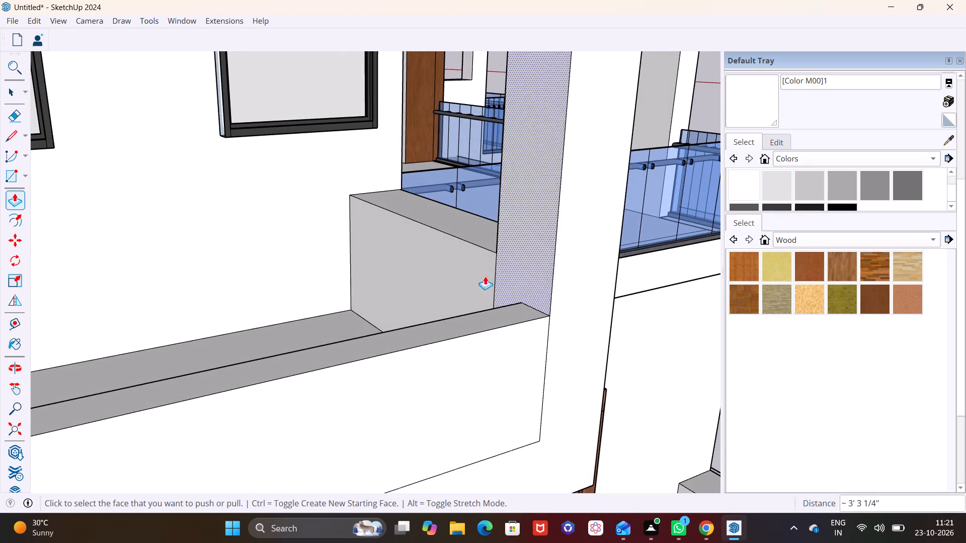
click(15, 93)
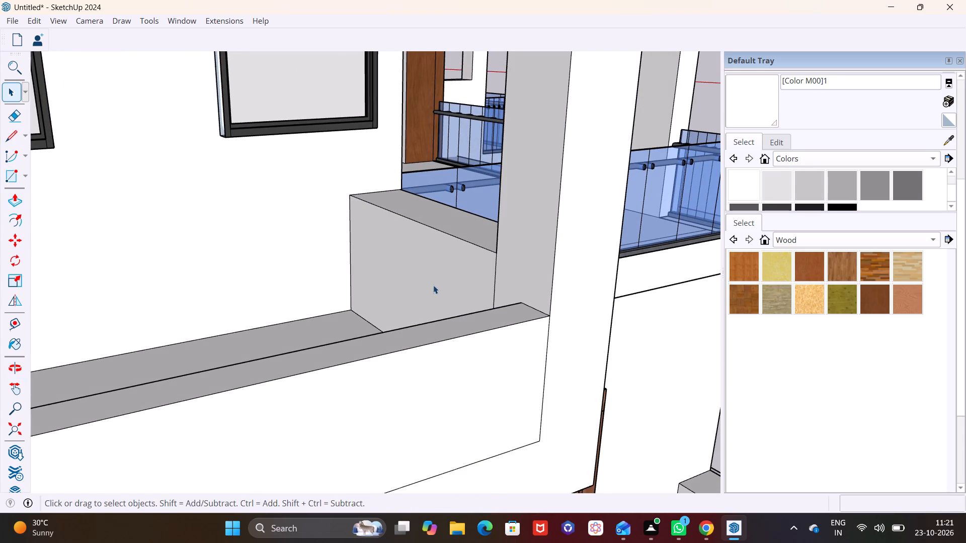
click(433, 285)
click(16, 198)
click(391, 251)
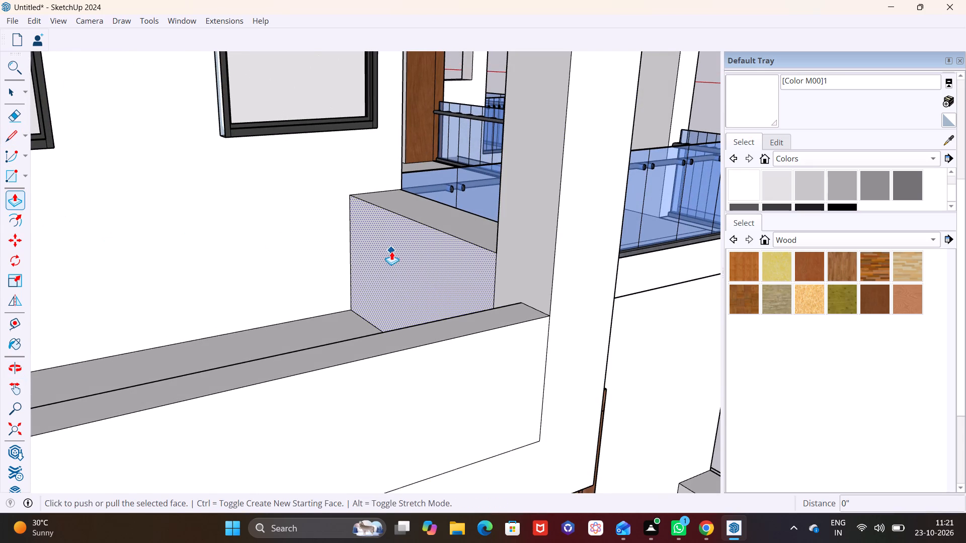
click(419, 250)
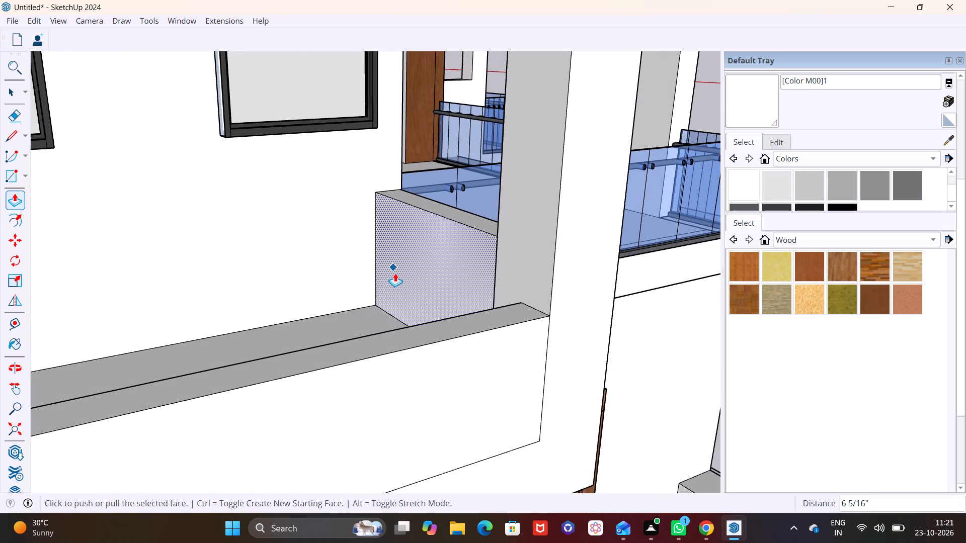
Push/Pull the long parapet's top face up about 6 1/16" to the height of the end parapet.
scroll(395, 273, down, 4)
middle_drag(394, 273, 417, 283)
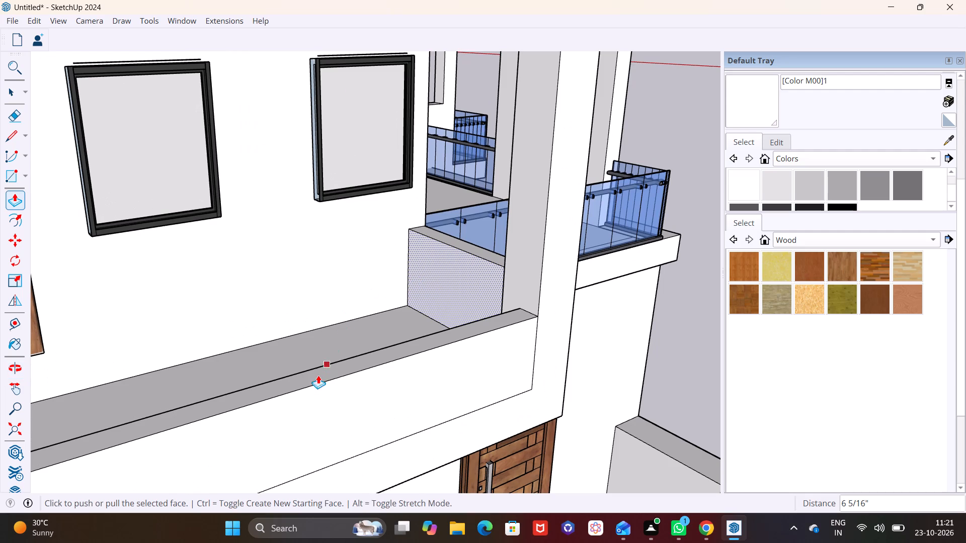
click(12, 89)
click(251, 396)
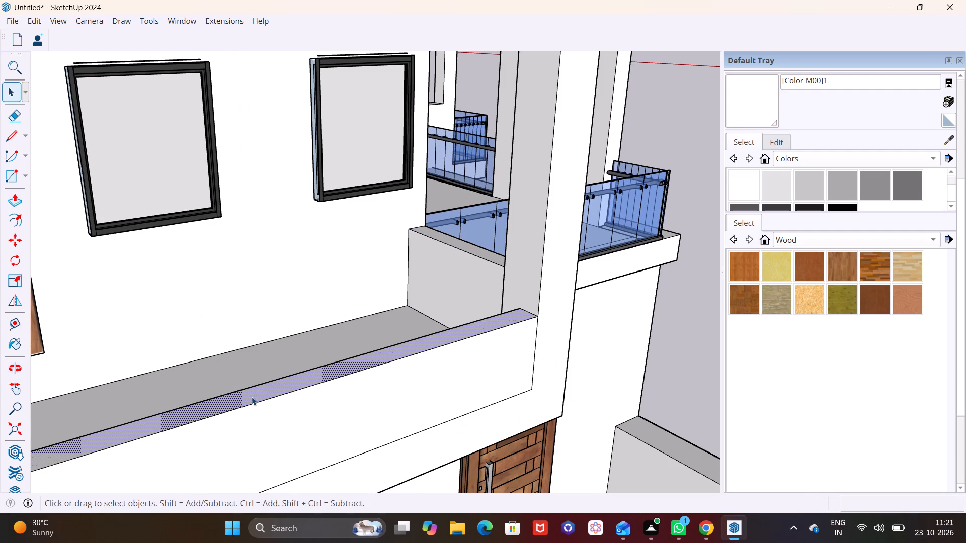
click(10, 200)
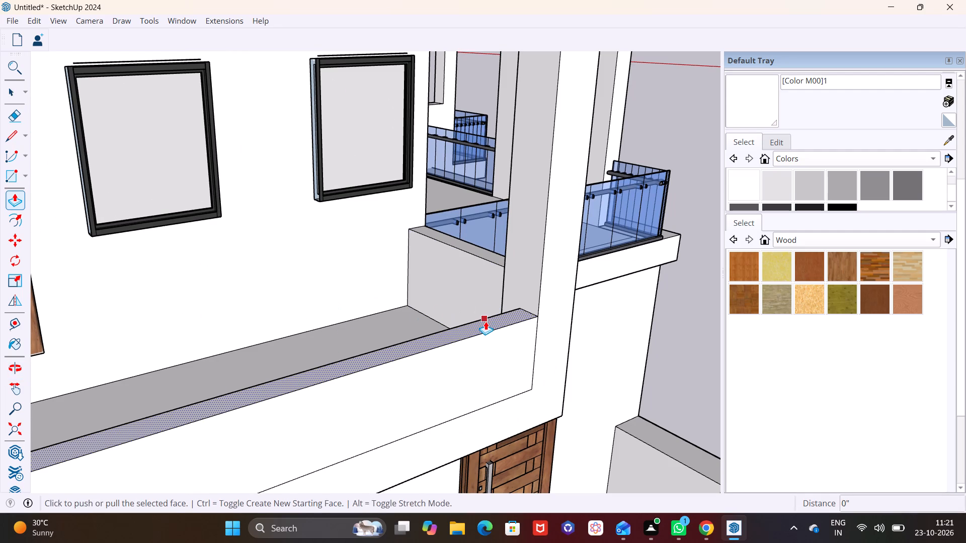
click(486, 321)
click(467, 250)
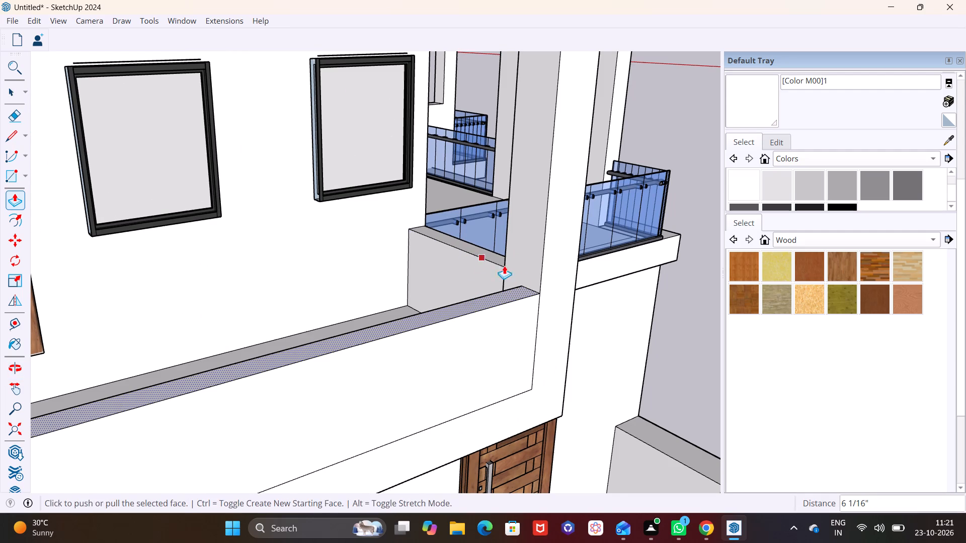
Examine the whole house exterior from the side, checking the parapets around the upper projecting slab.
middle_drag(517, 275, 300, 177)
scroll(286, 220, down, 9)
key(space)
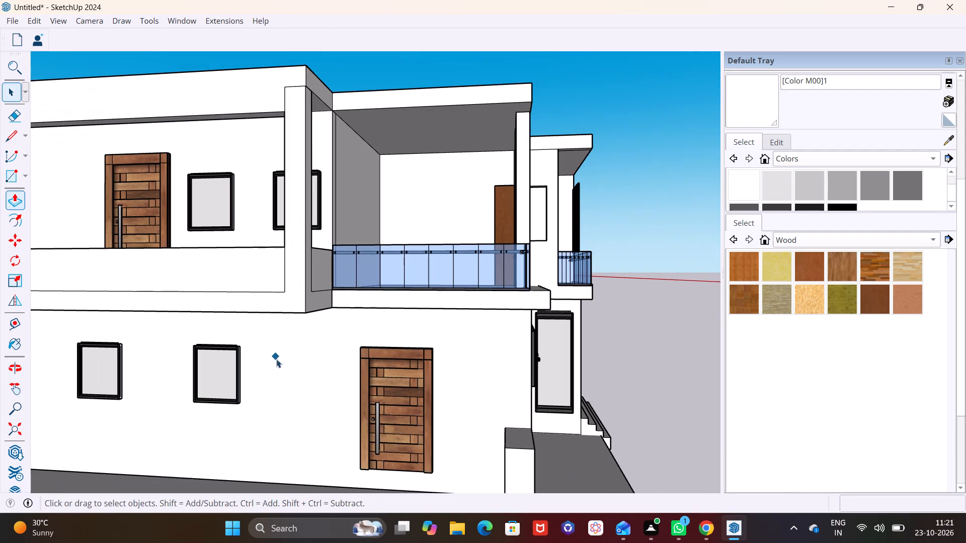
click(279, 358)
scroll(285, 355, down, 3)
middle_drag(311, 367, 203, 398)
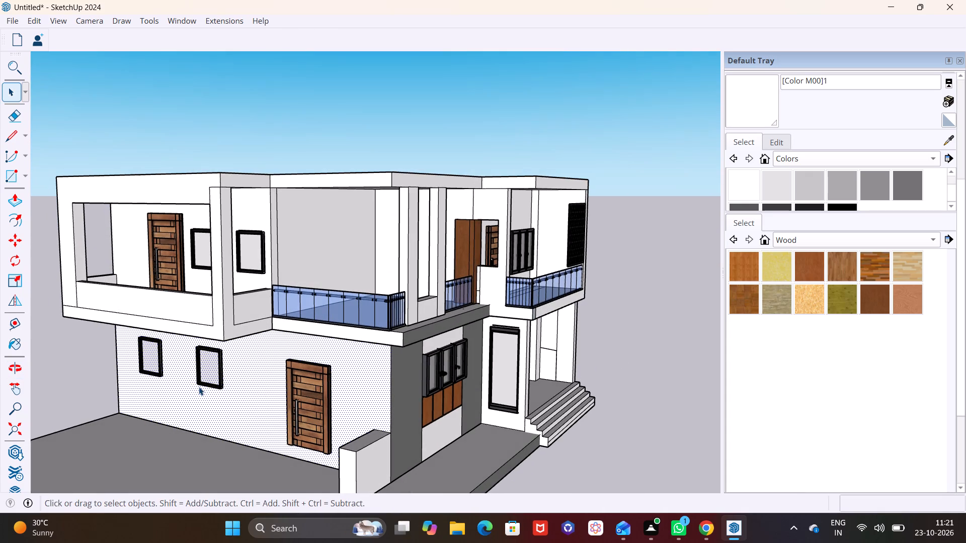
scroll(227, 362, down, 1)
shift+middle_drag(239, 395, 270, 445)
middle_drag(248, 388, 244, 387)
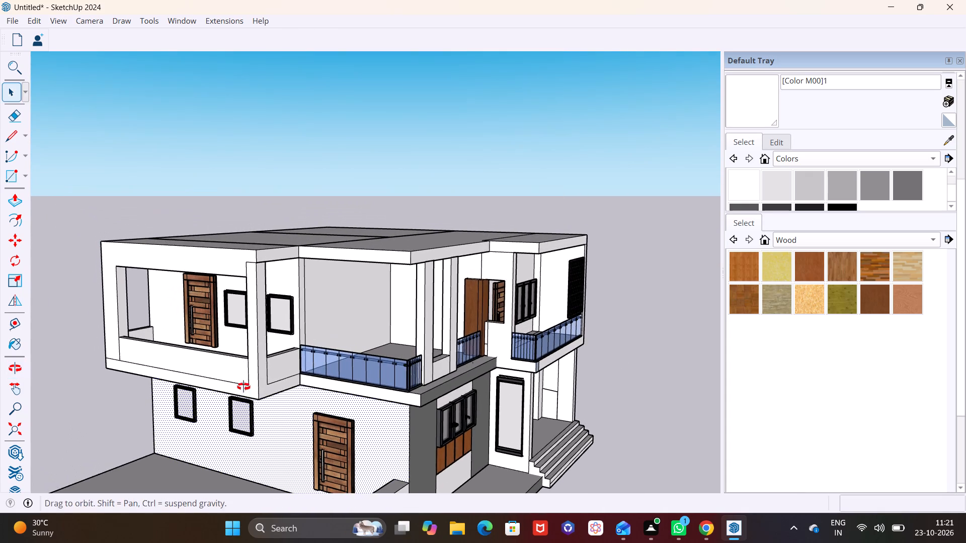
middle_drag(244, 387, 249, 367)
Paint the upper side frame's corner columns, slab edge and roof beam face with Color M06.
scroll(859, 212, down, 2)
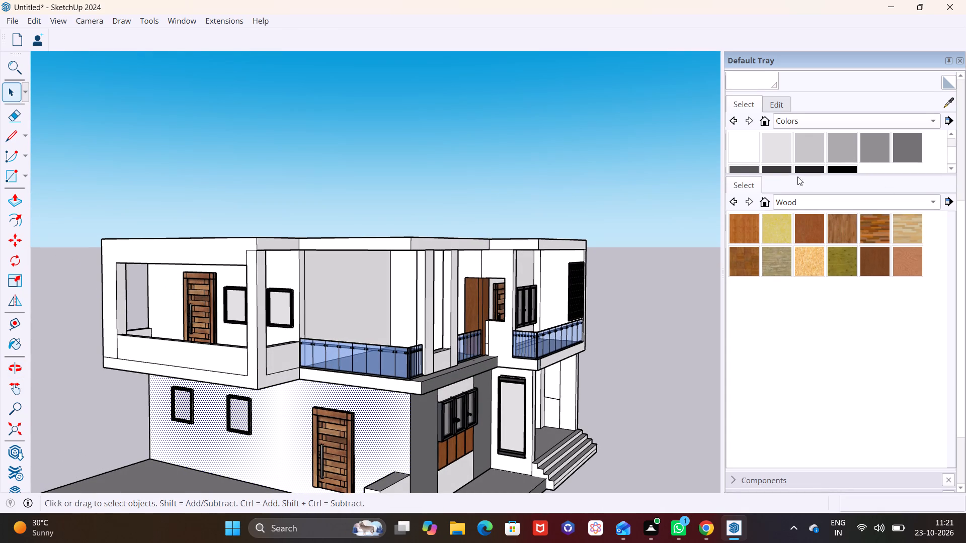
click(746, 169)
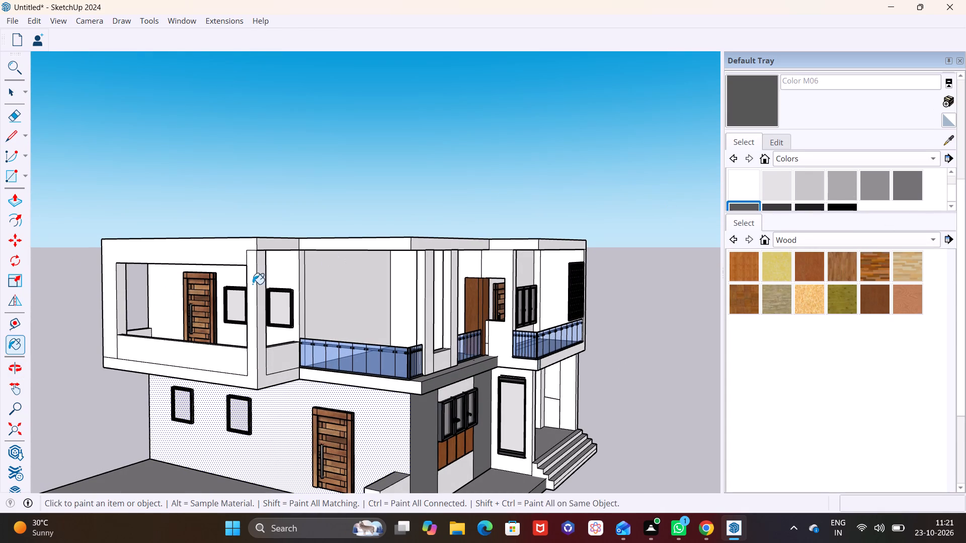
click(253, 284)
click(265, 279)
click(265, 281)
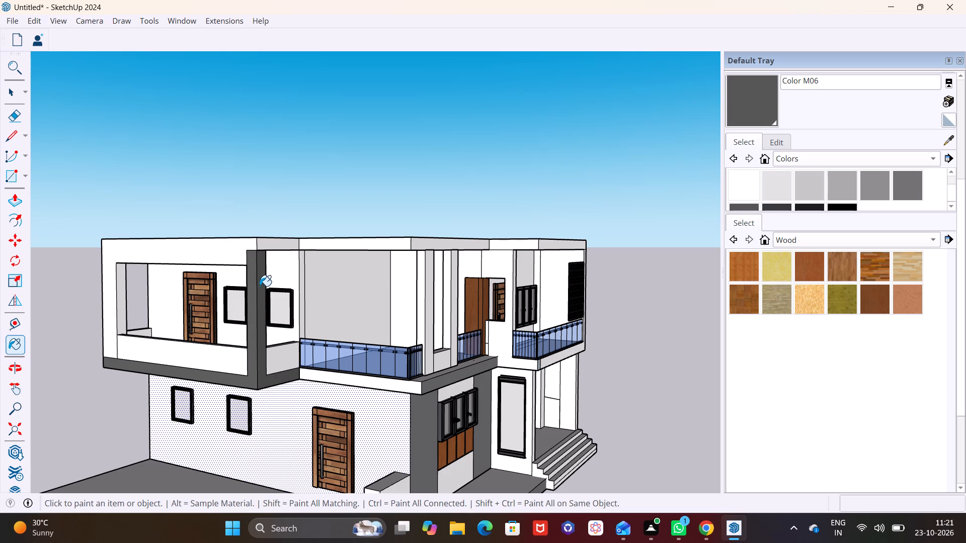
click(185, 254)
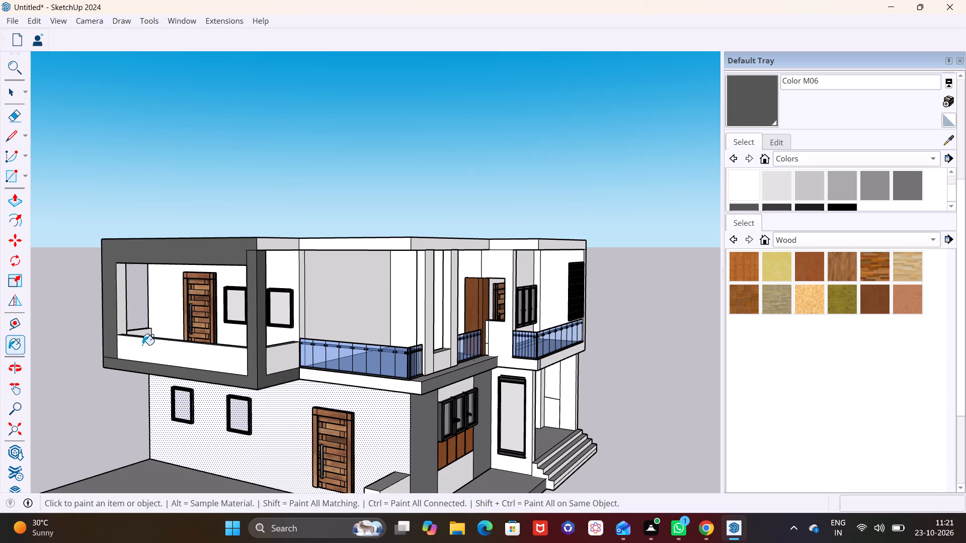
Paint the upper side frame's remaining roof beam ends, rear column, adjoining parapet face and slab edge with Color M06.
click(270, 245)
key(space)
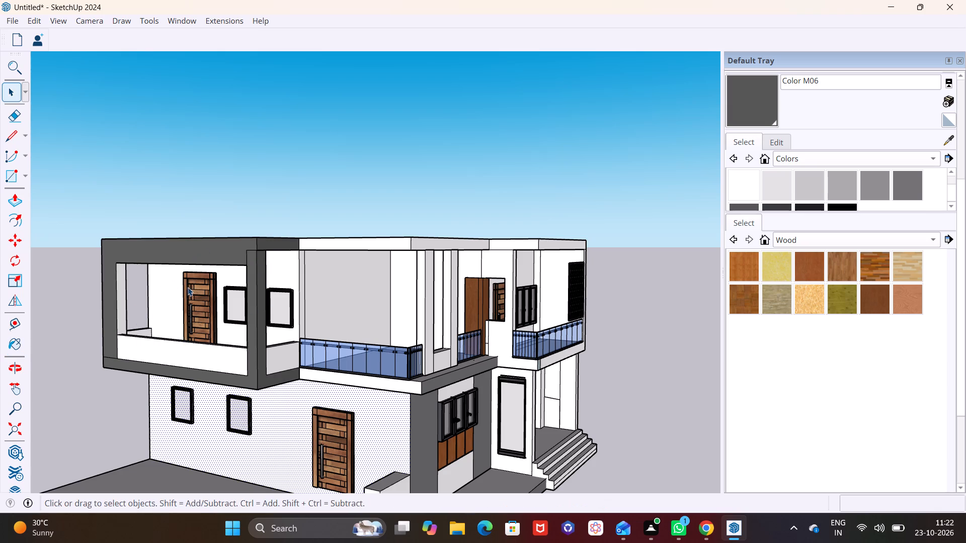
middle_drag(192, 320, 626, 318)
click(745, 122)
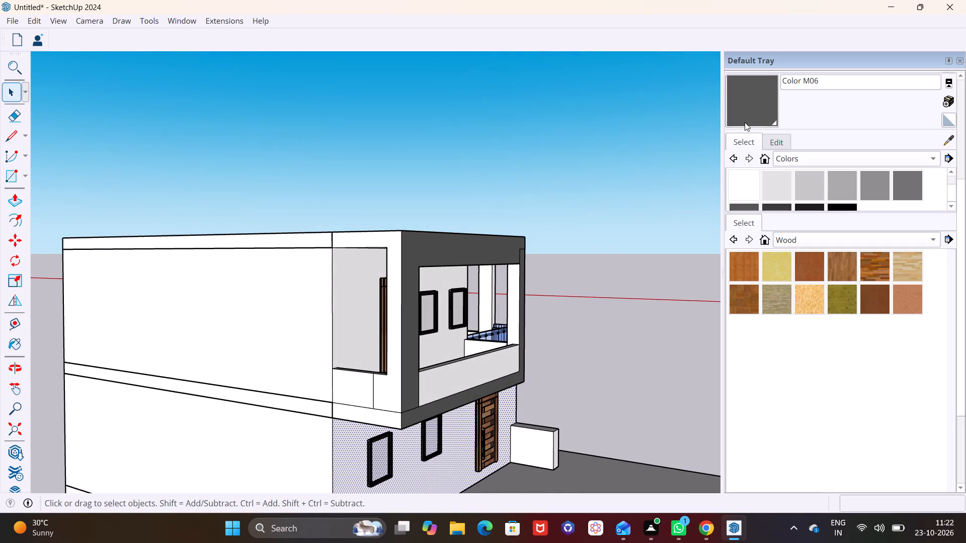
click(393, 394)
click(363, 393)
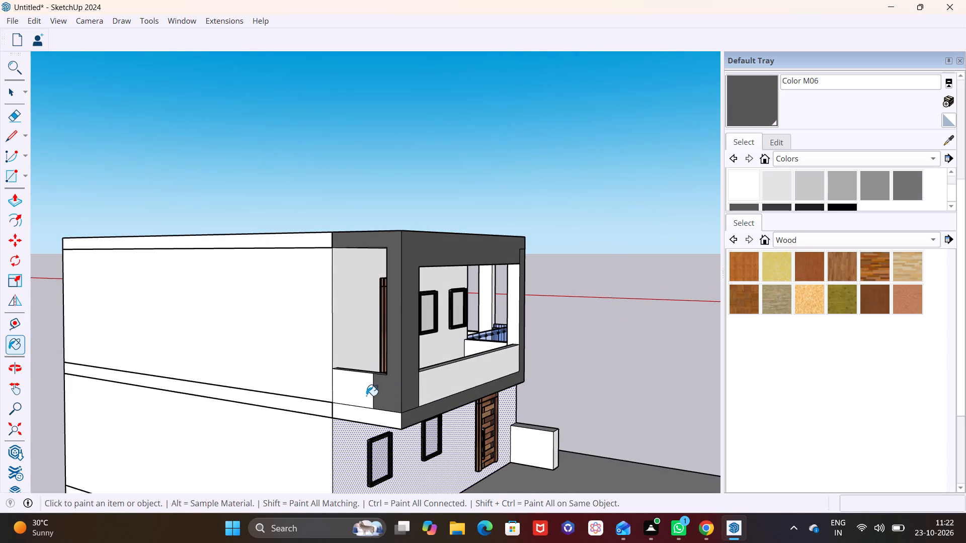
middle_drag(472, 408, 430, 415)
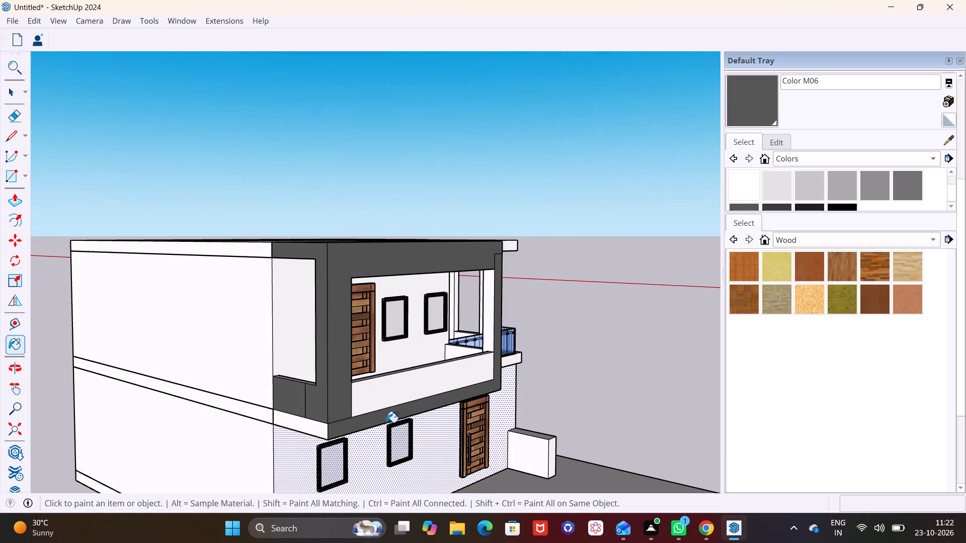
click(303, 427)
middle_drag(353, 456, 171, 436)
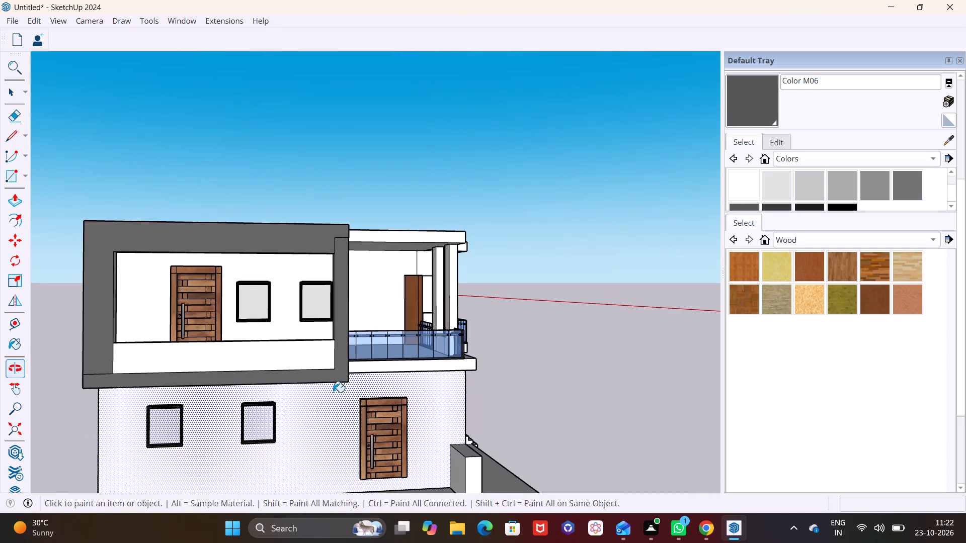
middle_drag(303, 400, 104, 398)
key(space)
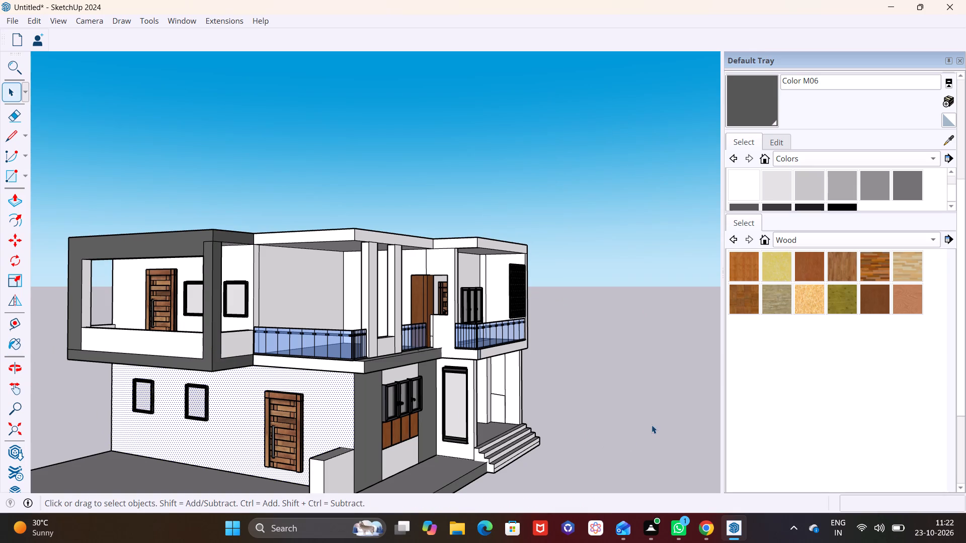
click(652, 425)
Examine the whole house exterior from the side, front, below and above, checking the painted frame, balconies and roof.
middle_drag(310, 424, 255, 417)
scroll(253, 404, up, 4)
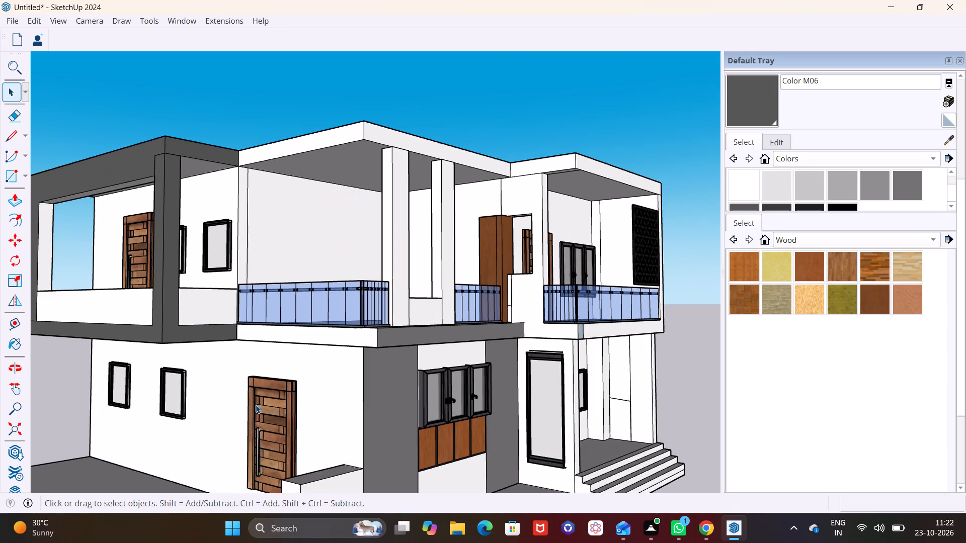
shift+middle_drag(256, 405, 306, 423)
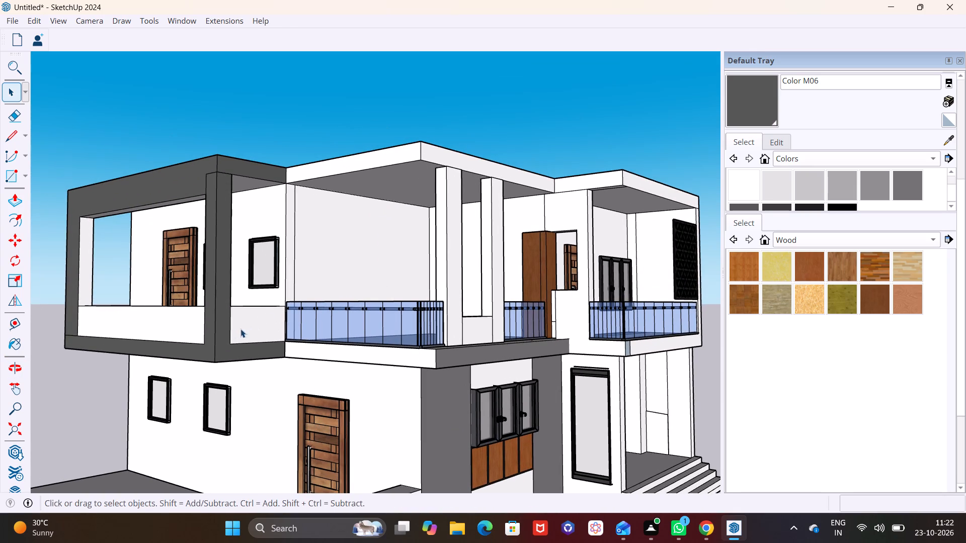
middle_drag(215, 311, 213, 419)
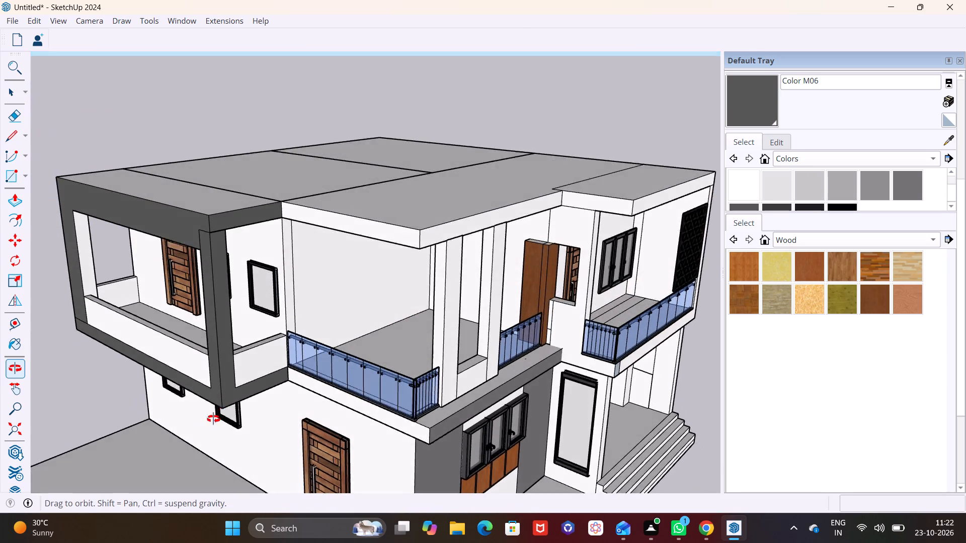
middle_drag(213, 419, 215, 425)
scroll(181, 367, up, 4)
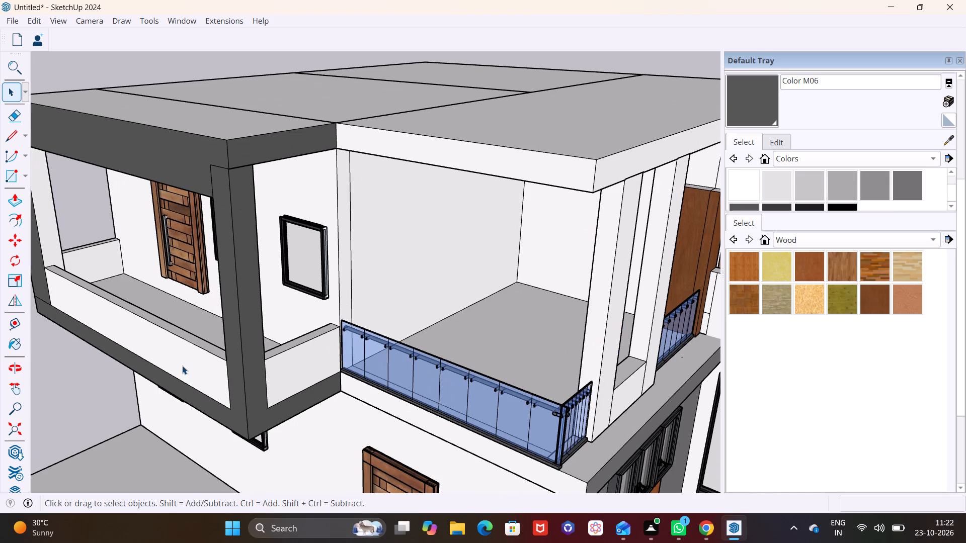
middle_drag(191, 361, 172, 286)
scroll(233, 342, down, 5)
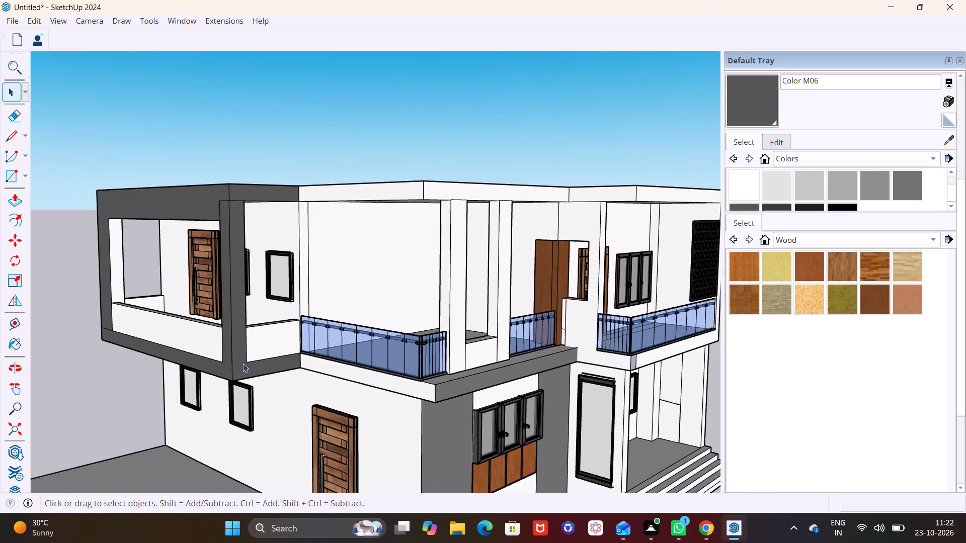
scroll(243, 364, down, 6)
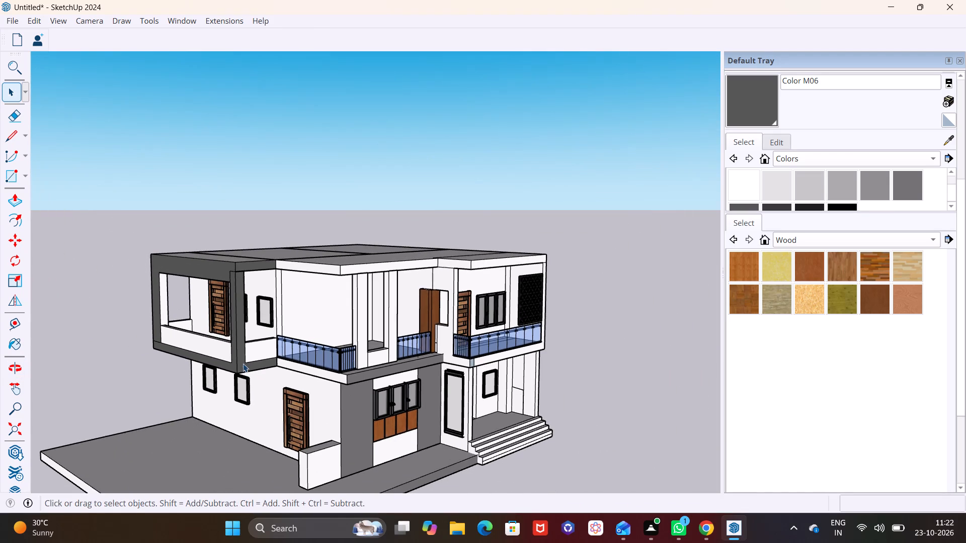
shift+middle_drag(243, 364, 181, 387)
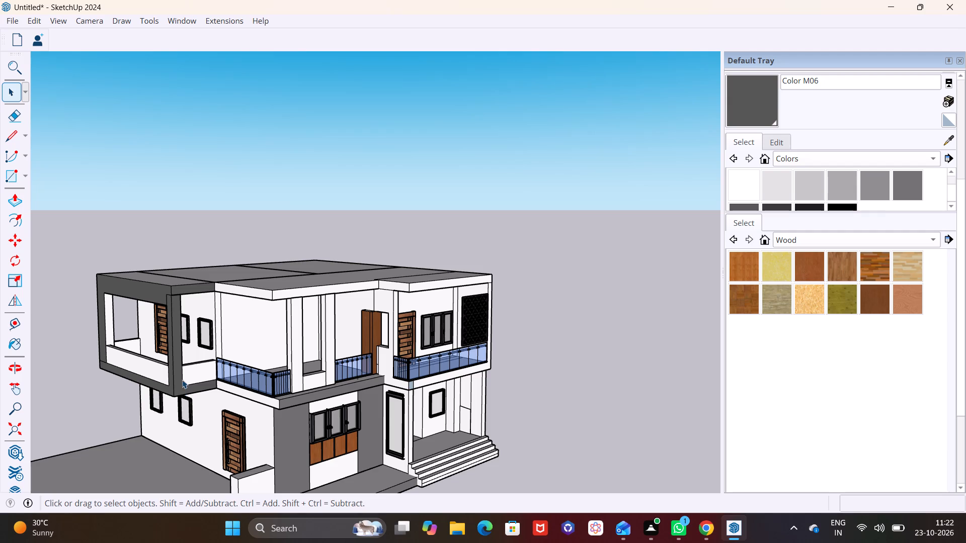
middle_drag(271, 277, 150, 408)
middle_drag(300, 286, 288, 279)
scroll(293, 281, up, 1)
scroll(372, 365, up, 4)
middle_drag(354, 273, 362, 150)
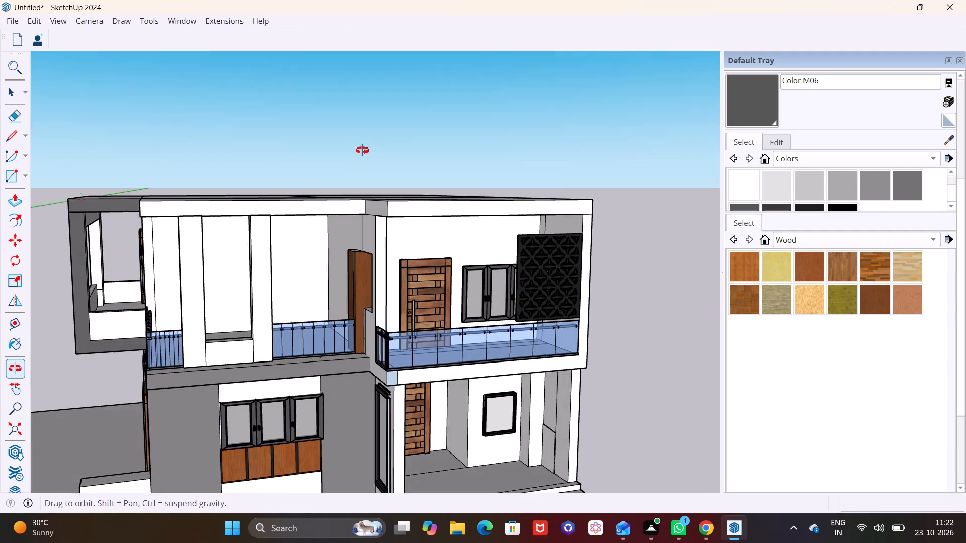
middle_drag(362, 150, 383, 103)
scroll(376, 261, down, 2)
middle_drag(368, 255, 383, 175)
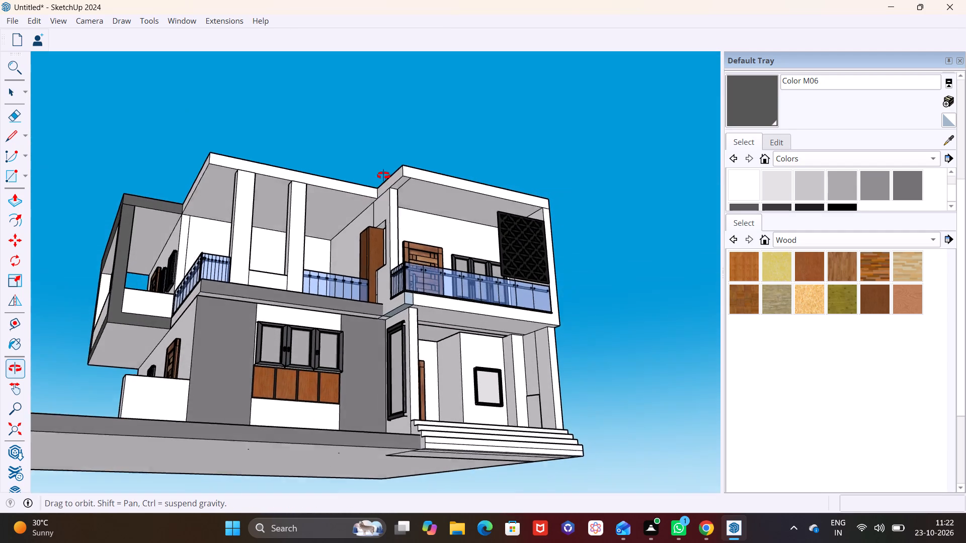
middle_drag(383, 175, 374, 339)
scroll(375, 323, down, 3)
middle_drag(396, 267, 385, 280)
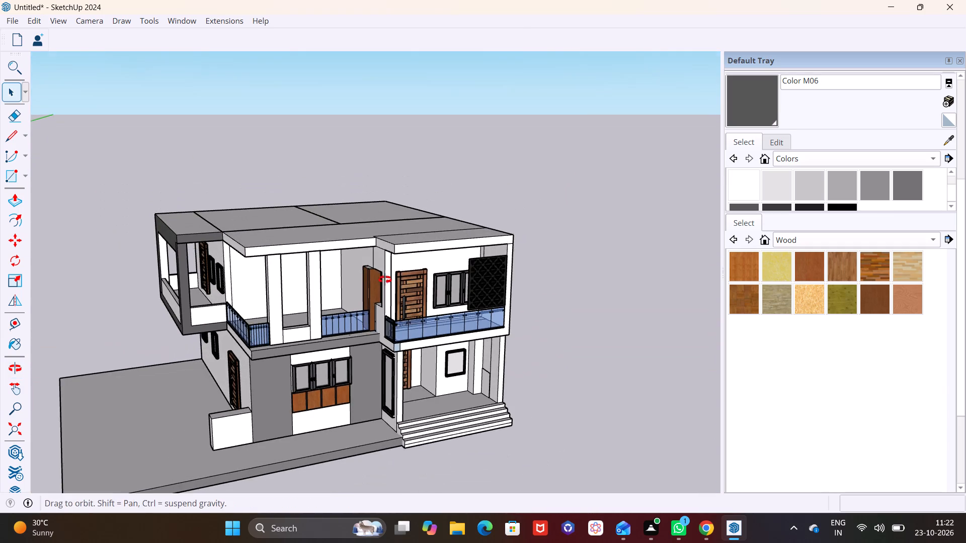
middle_drag(385, 280, 299, 409)
shift+middle_drag(315, 259, 290, 404)
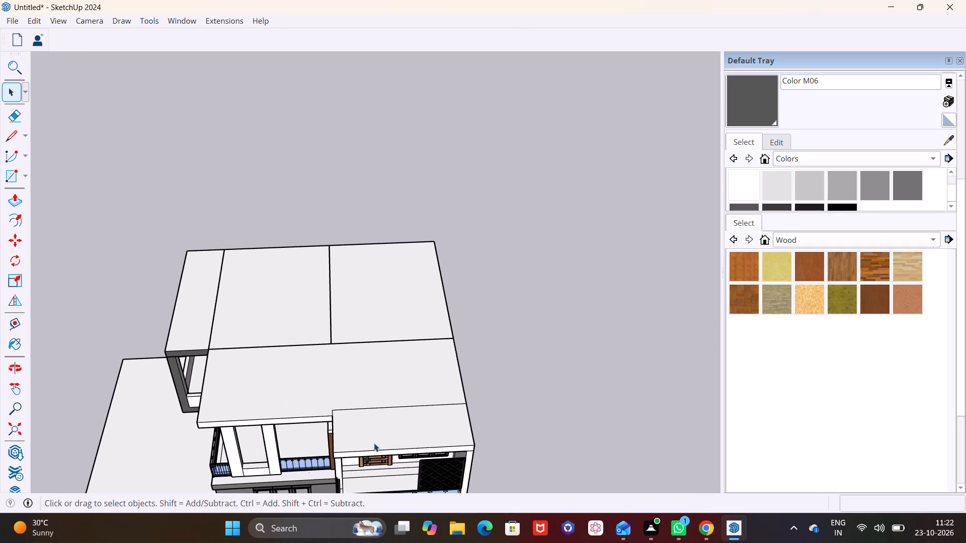
middle_drag(376, 442, 409, 458)
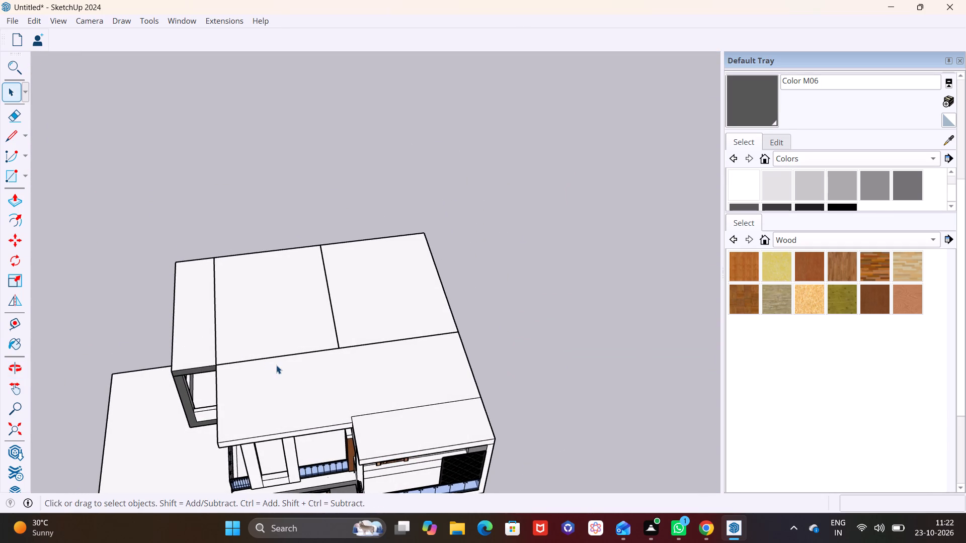
Draw a rectangle of about 14' 10 3/4" by 19' 1 7/8" over the rear roof bay beside the side balcony's roof strip.
scroll(243, 340, down, 3)
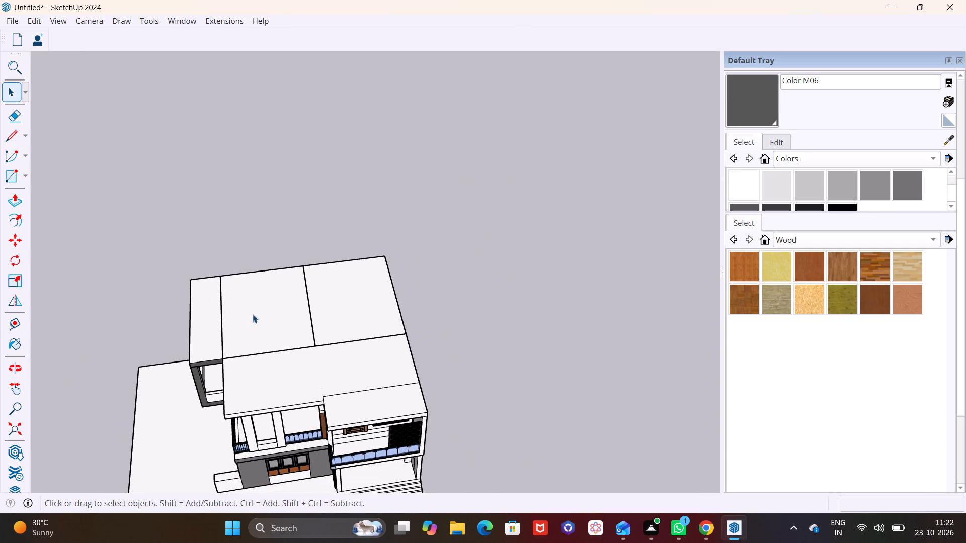
middle_drag(236, 322, 225, 392)
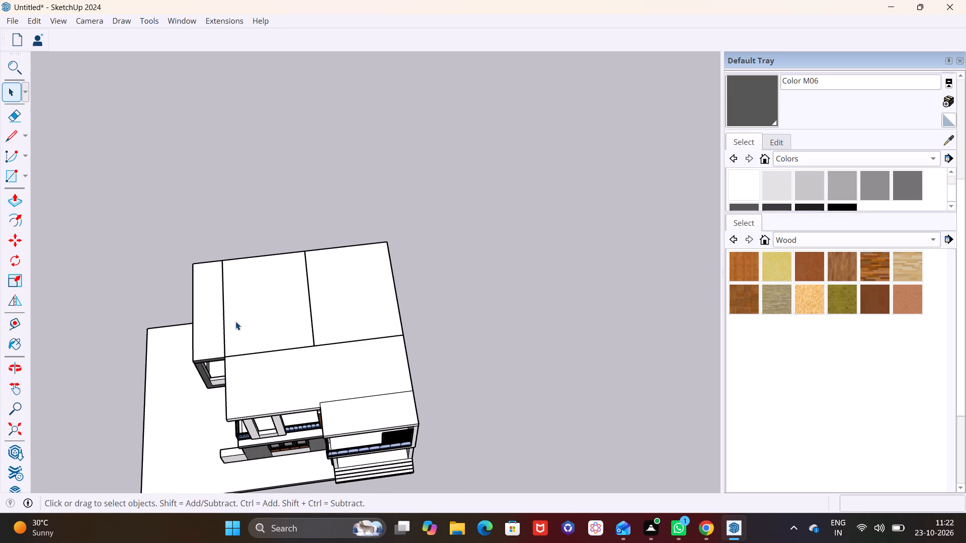
scroll(235, 321, up, 6)
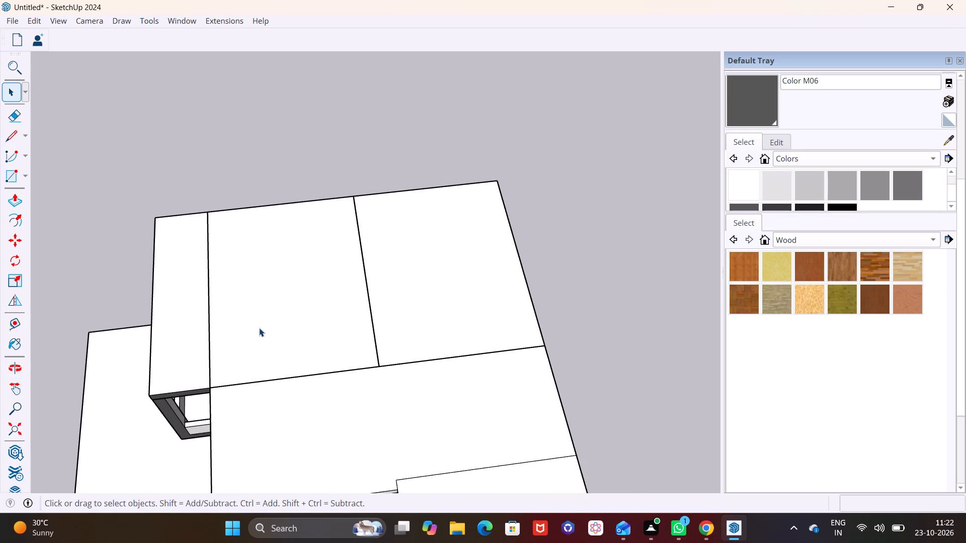
scroll(259, 328, up, 2)
click(266, 288)
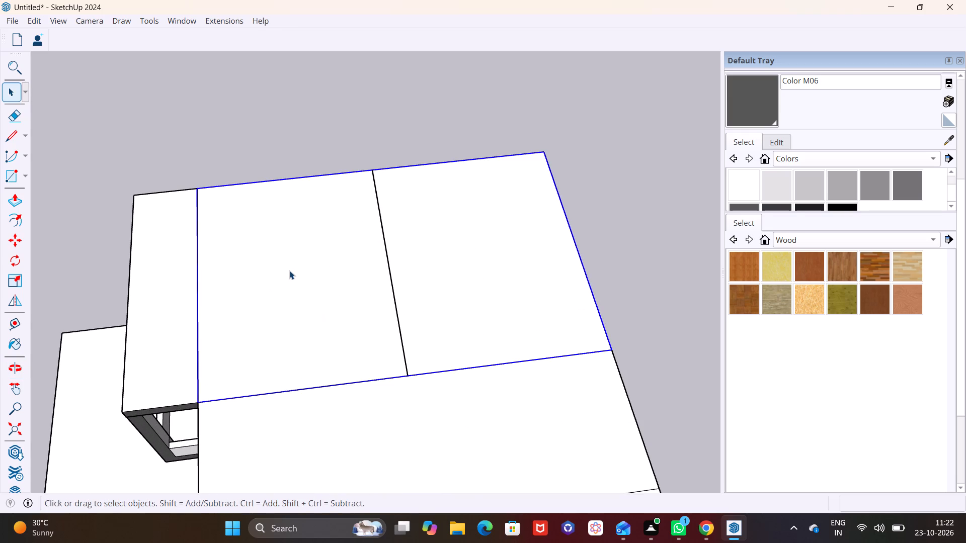
double_click(289, 270)
click(290, 278)
click(74, 195)
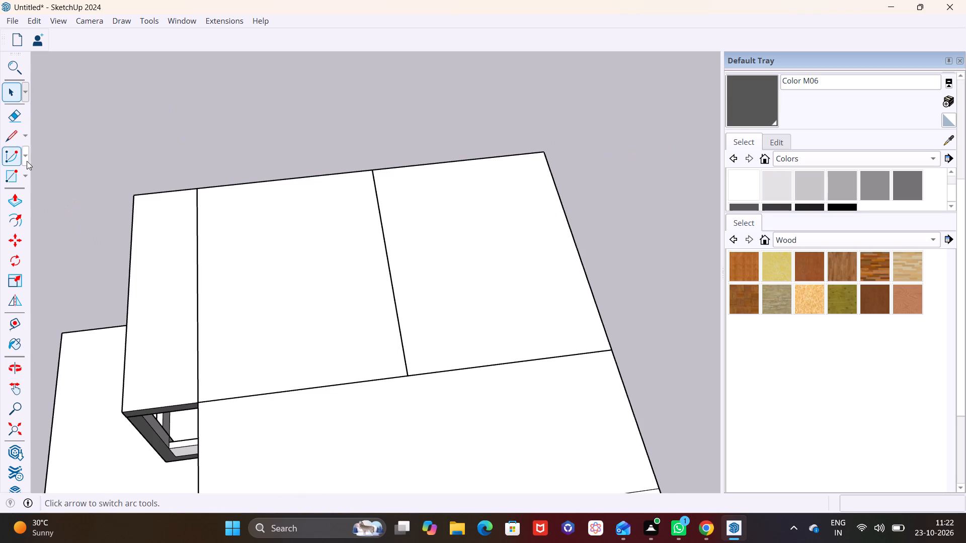
click(23, 175)
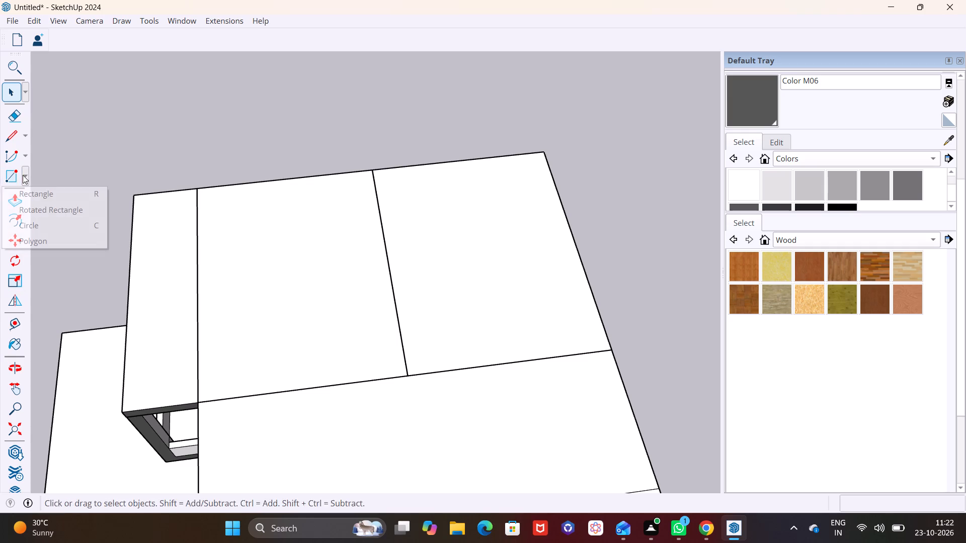
click(46, 190)
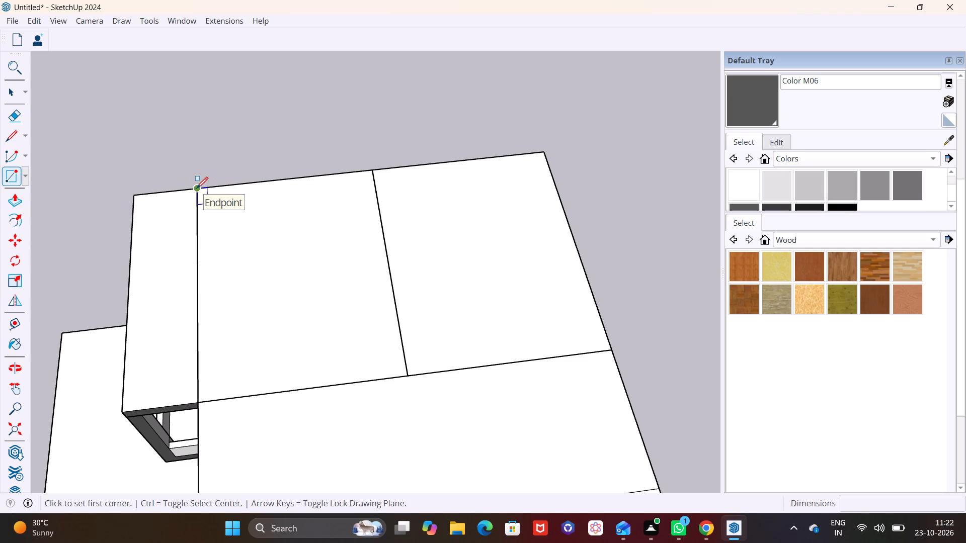
click(197, 188)
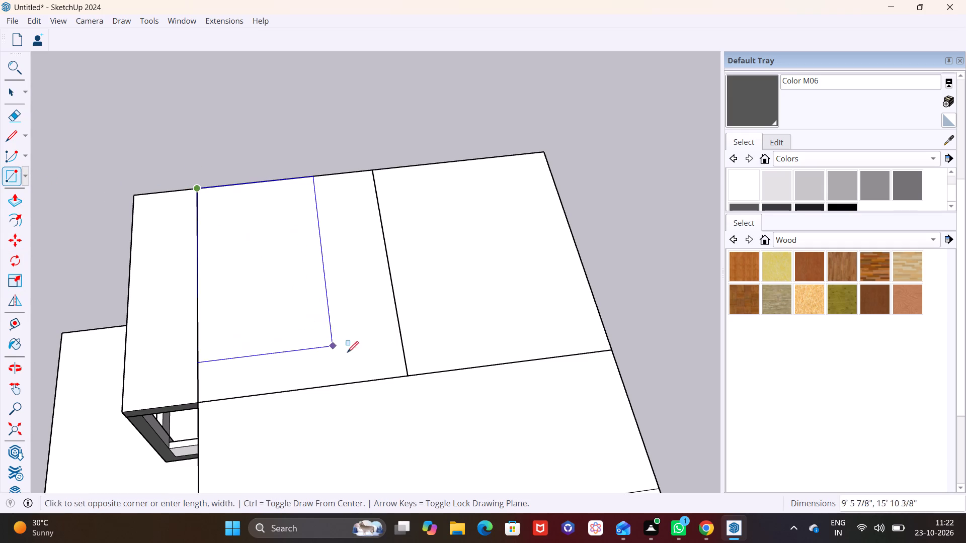
click(409, 376)
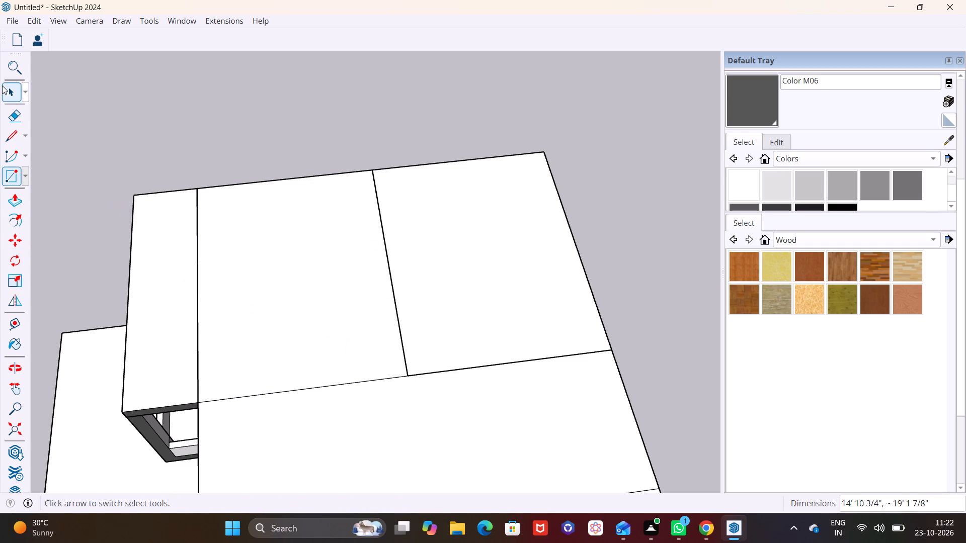
Offset the roof rectangle's edges 9" inward to outline the rooftop room's walls.
click(10, 92)
click(225, 260)
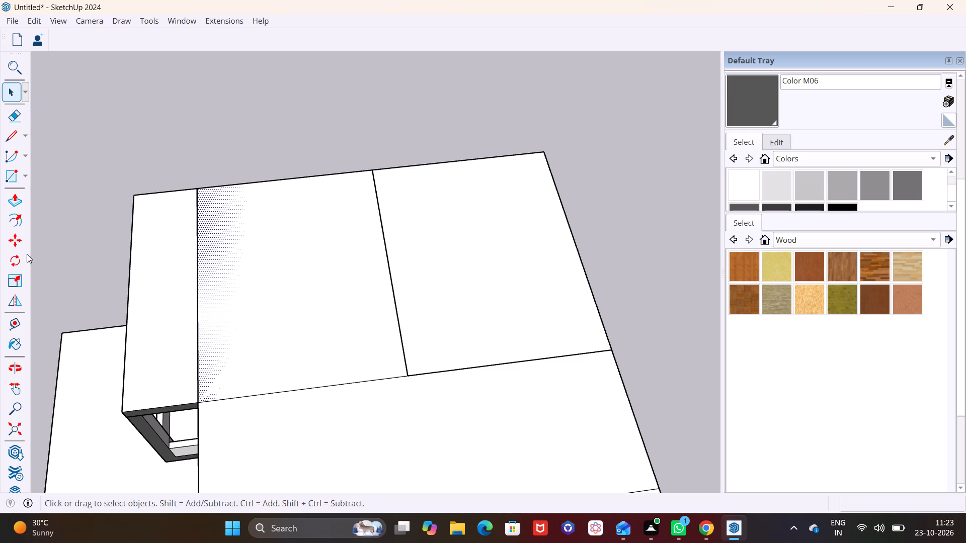
click(16, 224)
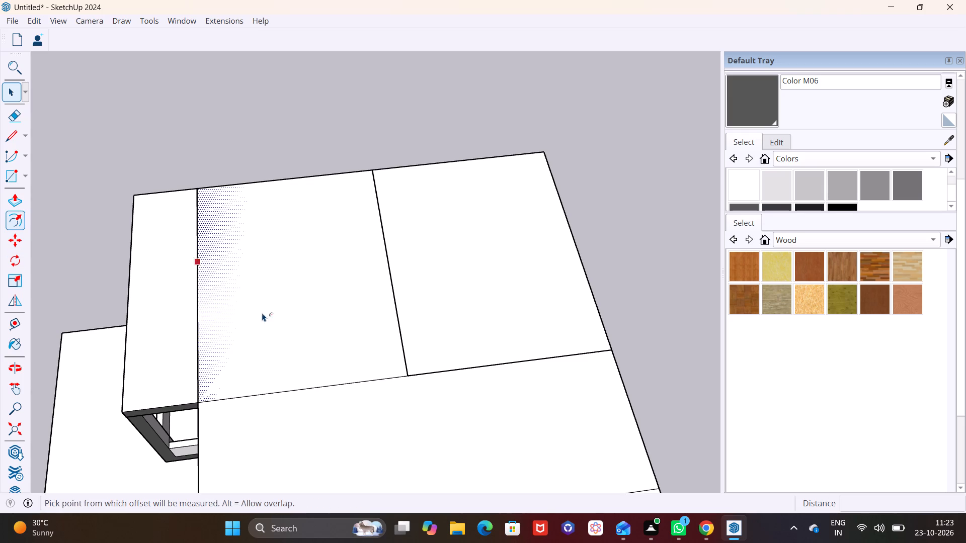
click(314, 322)
text(9")
key(Return)
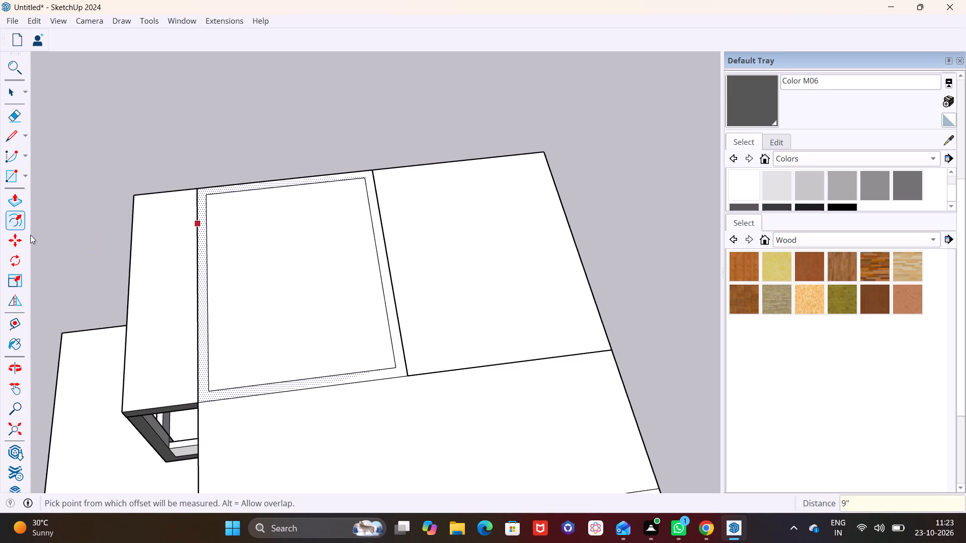
Push/Pull the 9" wall outline on the roof up 10' to raise the rooftop room's walls.
click(16, 203)
click(202, 339)
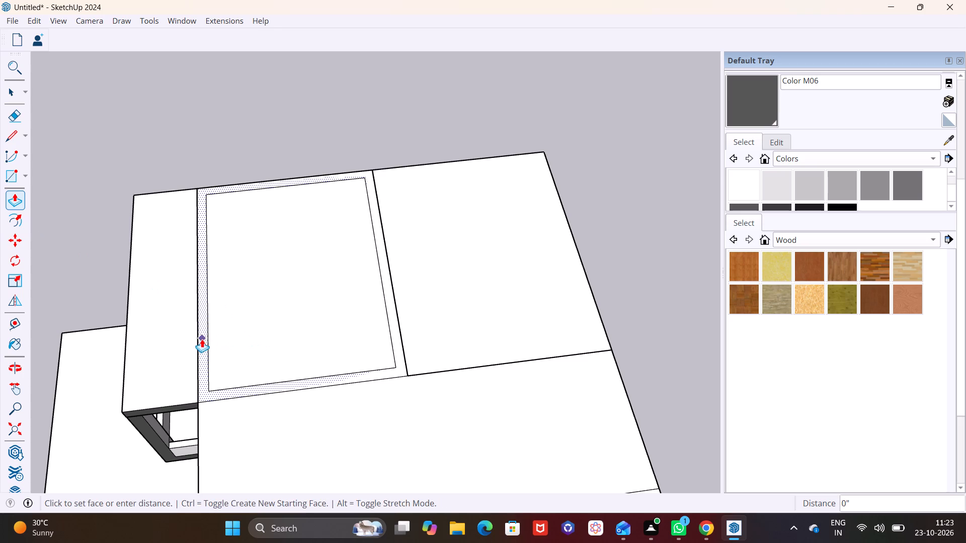
text(10')
key(Return)
scroll(197, 303, down, 5)
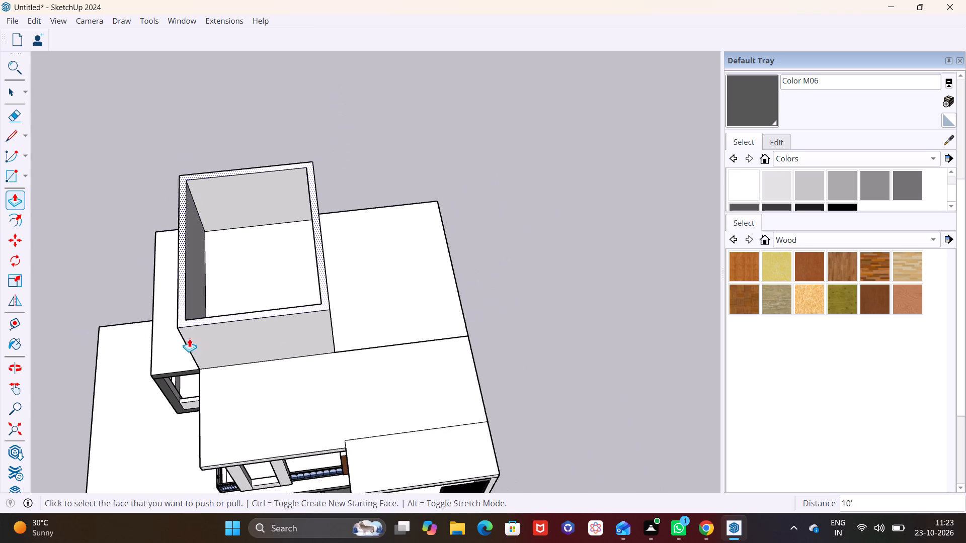
middle_drag(188, 338, 385, 118)
middle_drag(340, 255, 320, 185)
middle_click(487, 247)
middle_drag(471, 246, 324, 409)
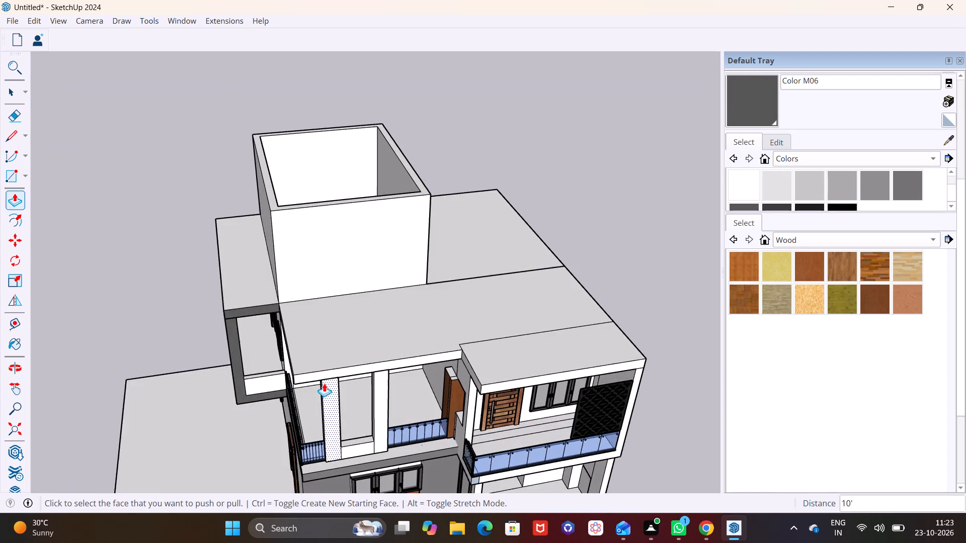
scroll(314, 107, up, 5)
middle_drag(360, 167, 313, 296)
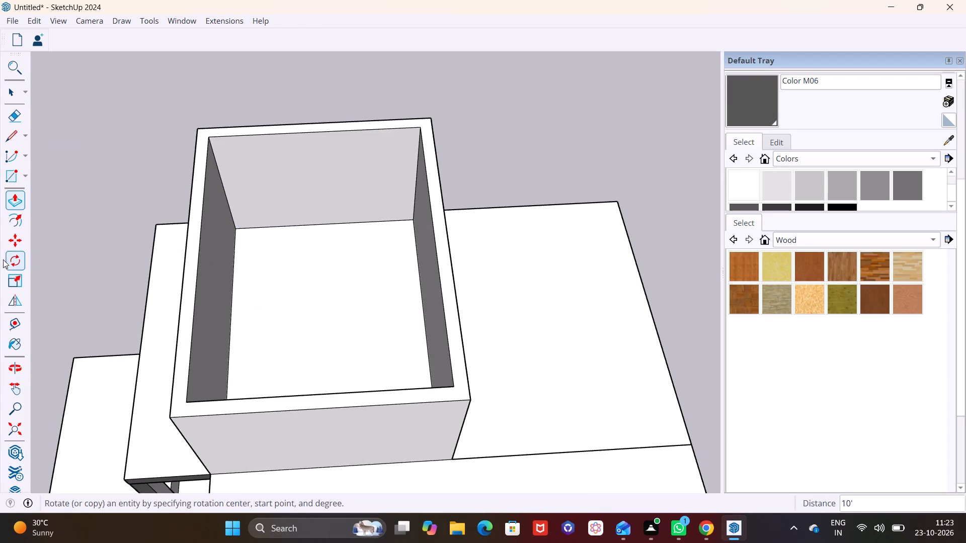
Draw an upright rotated rectangle along the top edge of the rooftop room's rear wall, 1' high.
click(29, 176)
click(27, 179)
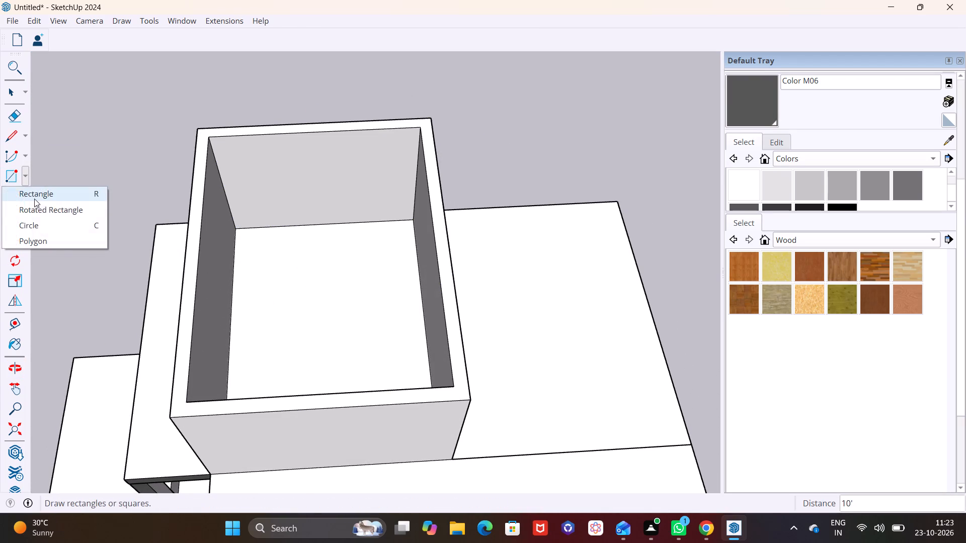
click(38, 213)
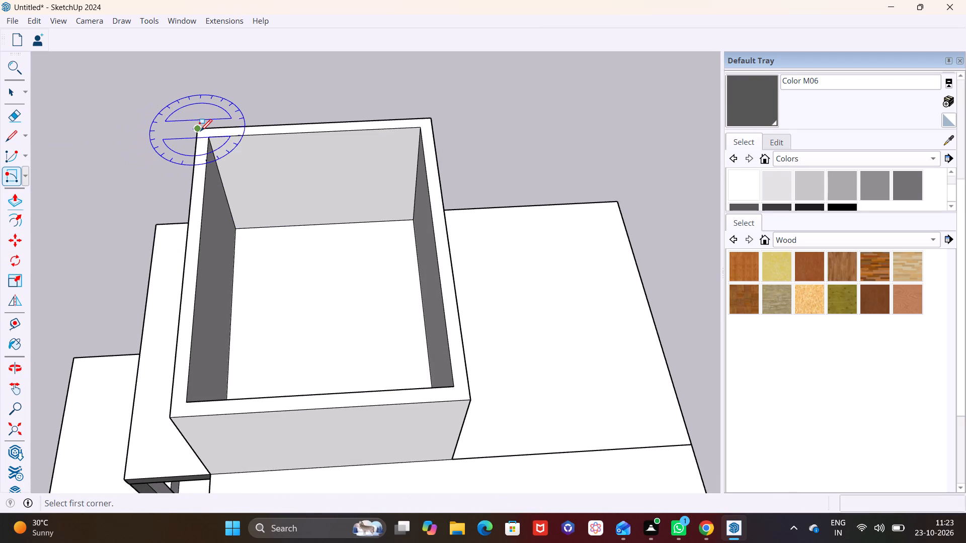
click(200, 131)
click(430, 121)
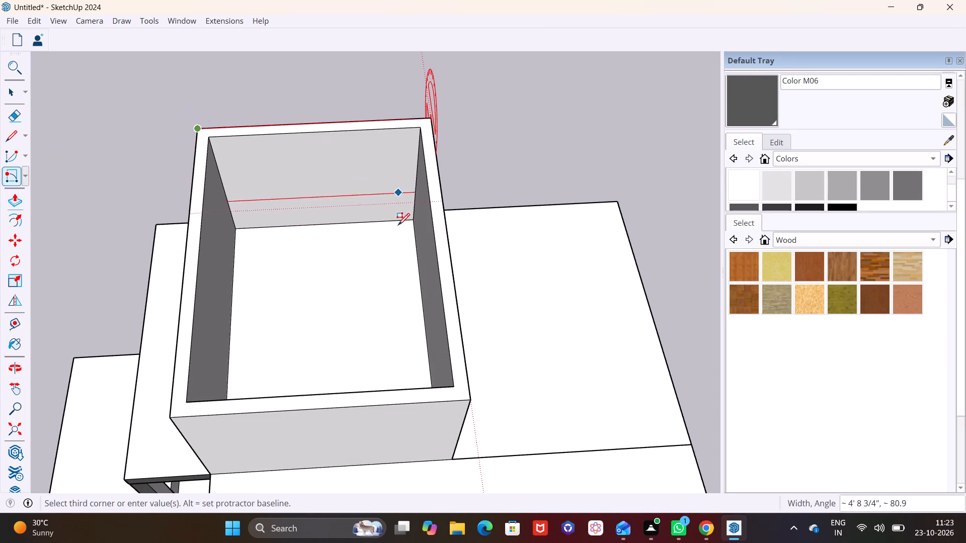
middle_drag(397, 225, 598, 58)
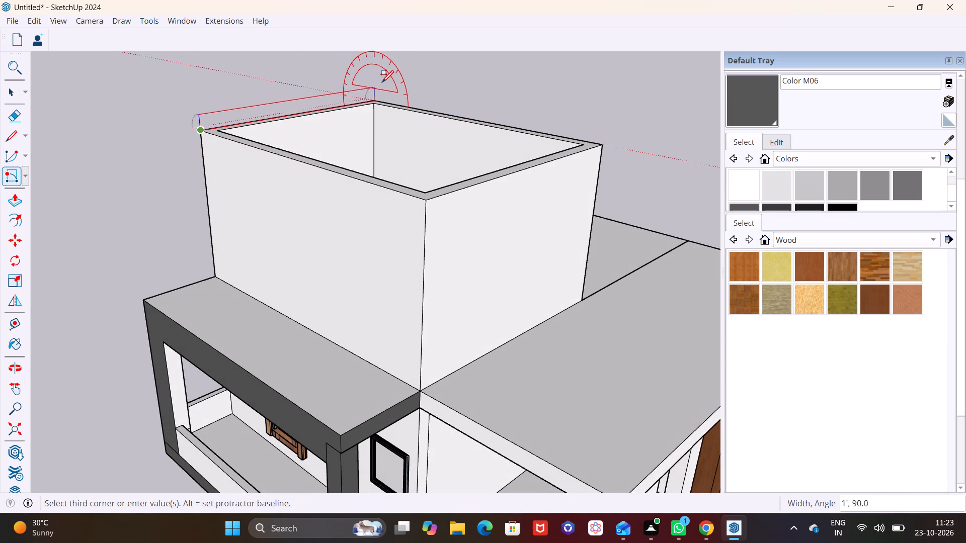
text(1')
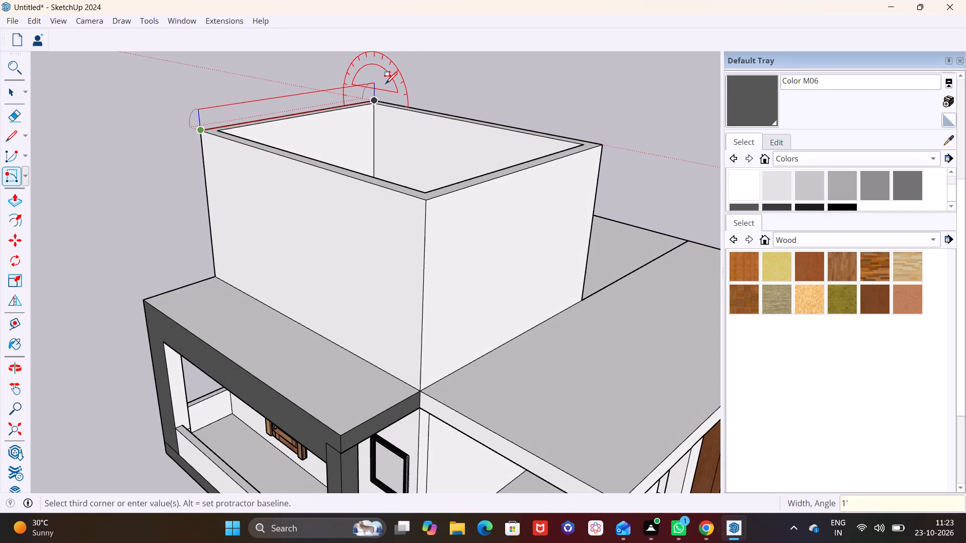
key(Return)
Select the 1' upright strip on the rear wall with its edges and make it a group.
click(14, 96)
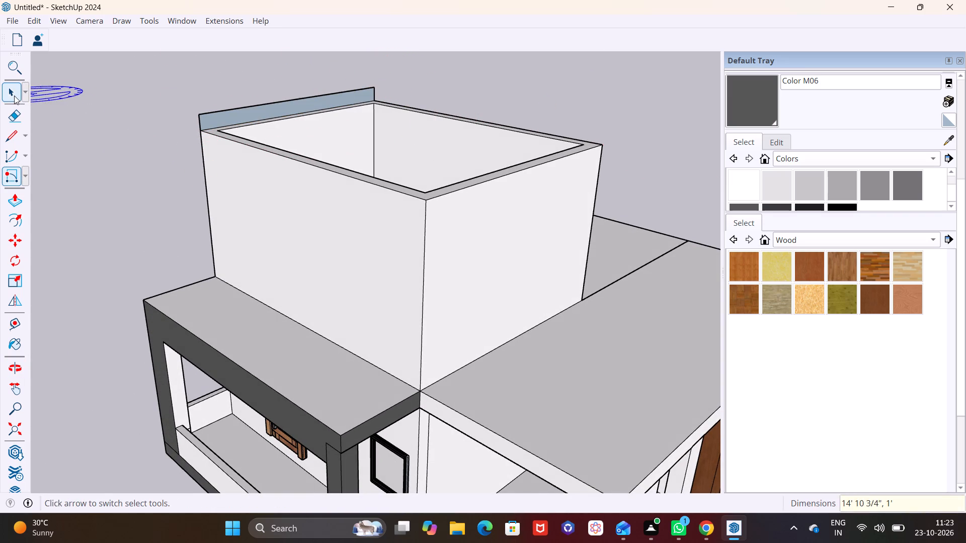
double_click(241, 118)
right_click(242, 118)
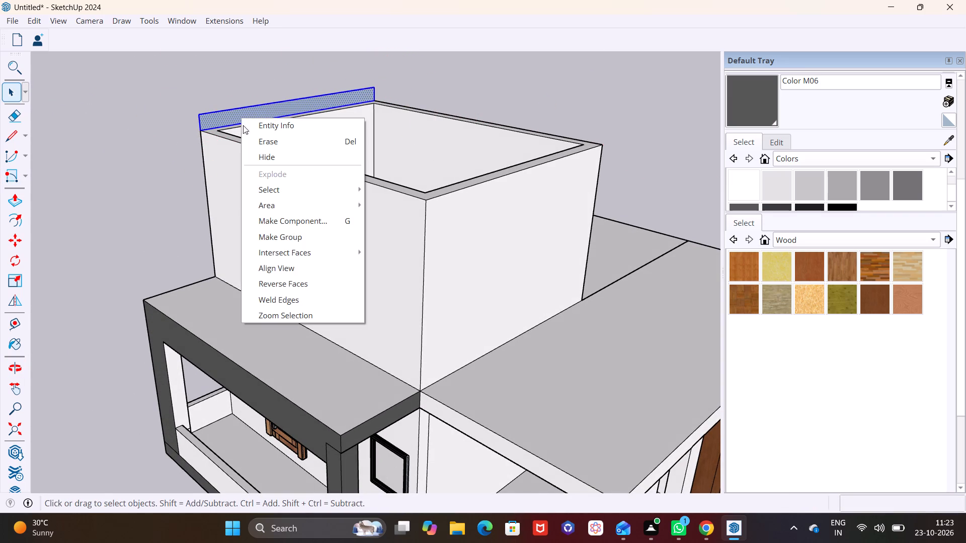
click(281, 236)
Inside the strip's group, Push/Pull its face across the room to the opposite wall, forming a 1' thick roof slab.
triple_click(221, 120)
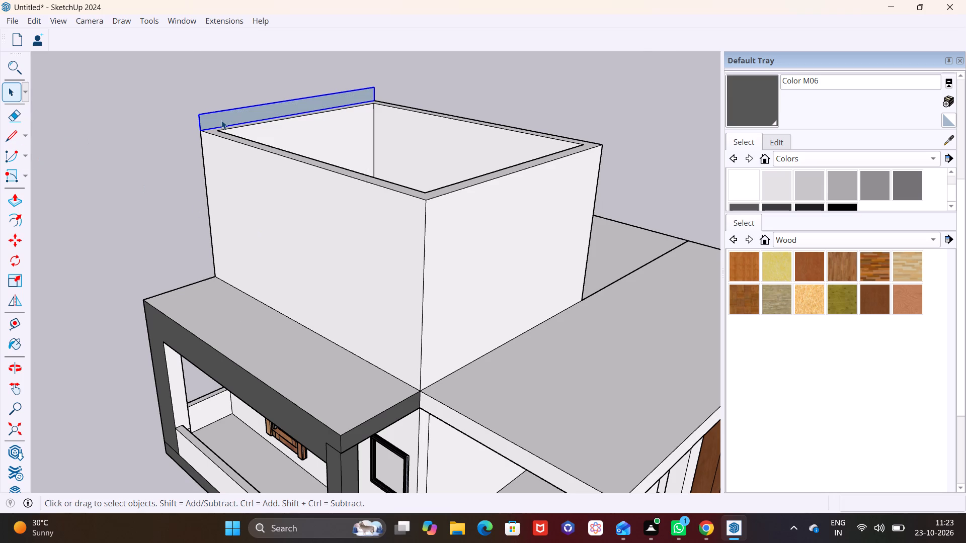
click(18, 195)
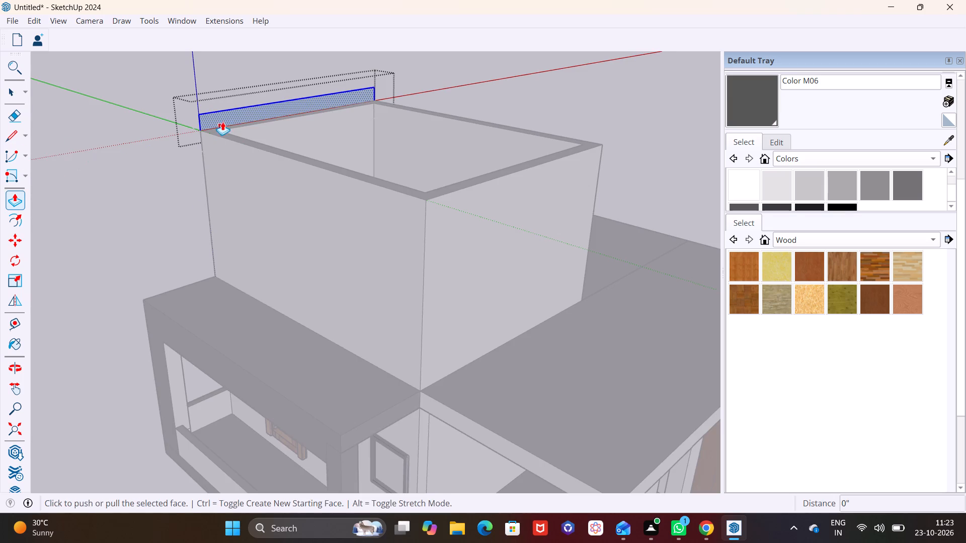
click(222, 118)
click(424, 233)
scroll(411, 260, down, 6)
click(14, 89)
click(101, 219)
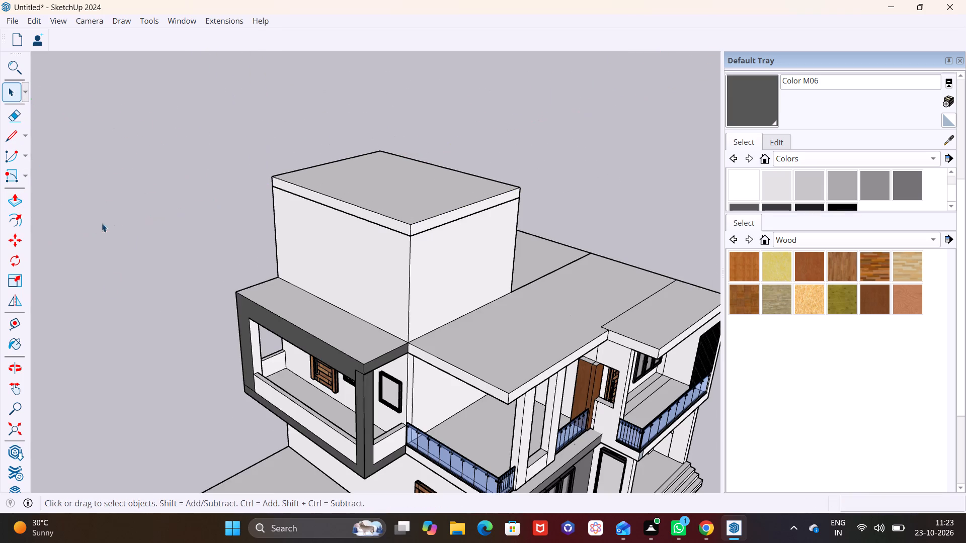
Draw a rectangle about 3' 6 3/4" by 1' on the slab's edge facing the side balcony, near the rear corner.
middle_drag(240, 289, 306, 245)
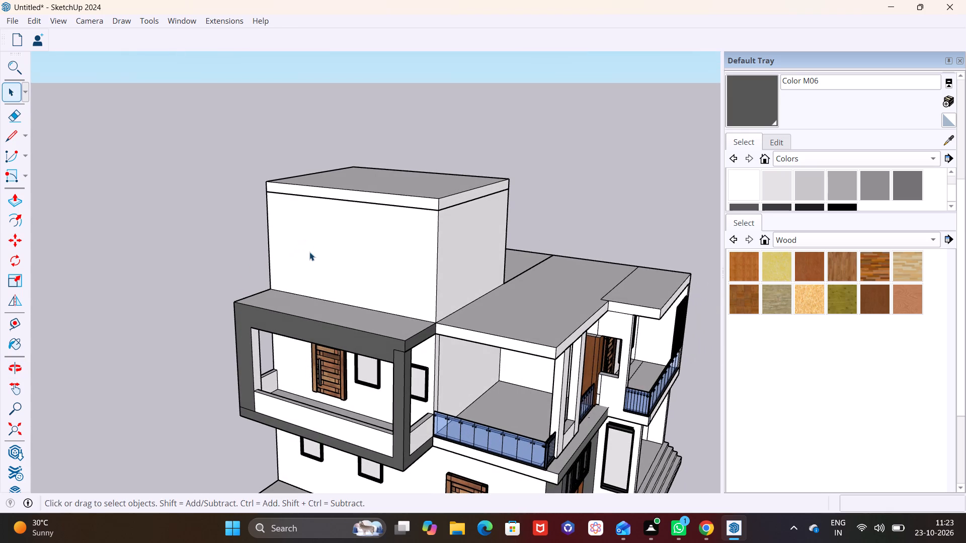
middle_drag(314, 262, 223, 351)
scroll(233, 332, up, 1)
middle_drag(236, 335, 297, 288)
scroll(297, 288, up, 2)
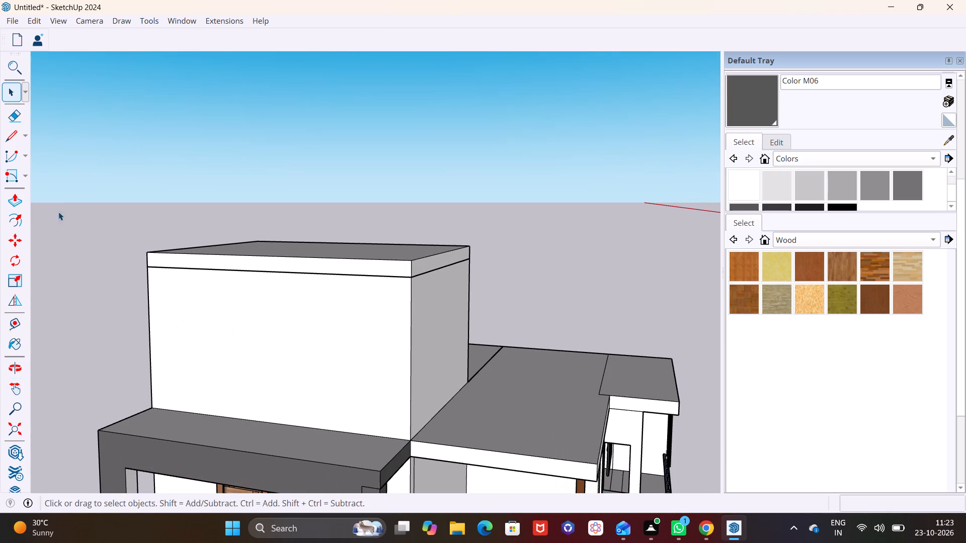
click(27, 174)
click(27, 192)
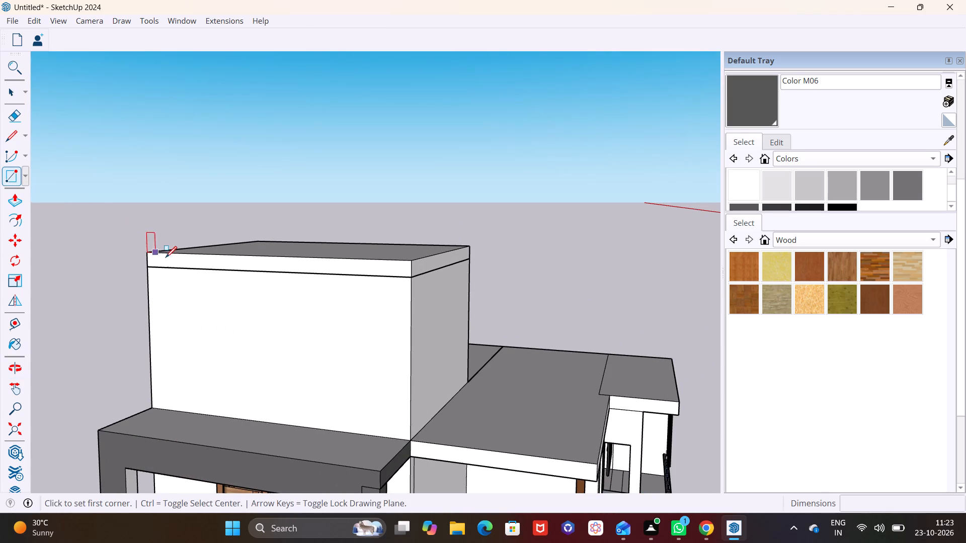
click(166, 253)
click(210, 268)
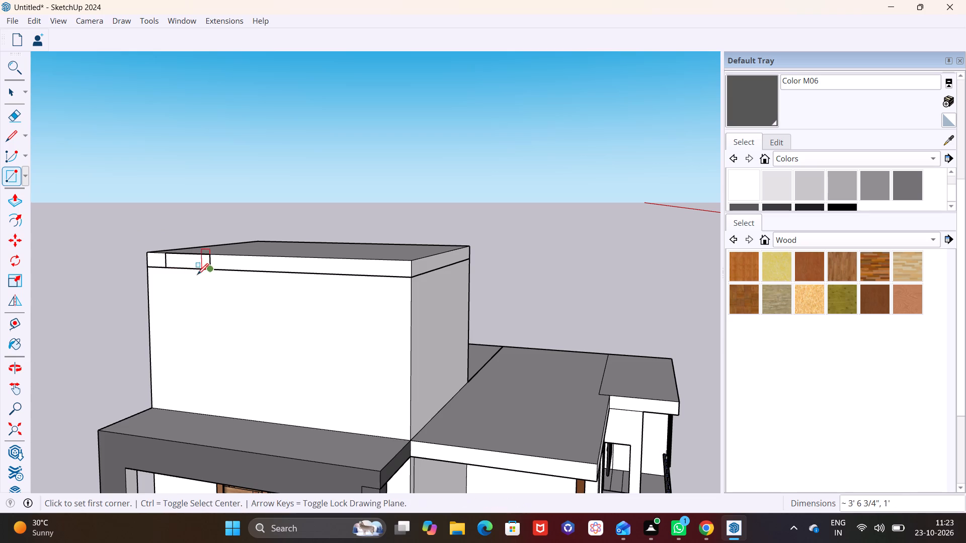
Push/Pull the small rectangle on the slab's edge outward about 1' 11 5/16" to form a projecting block.
click(12, 99)
click(179, 258)
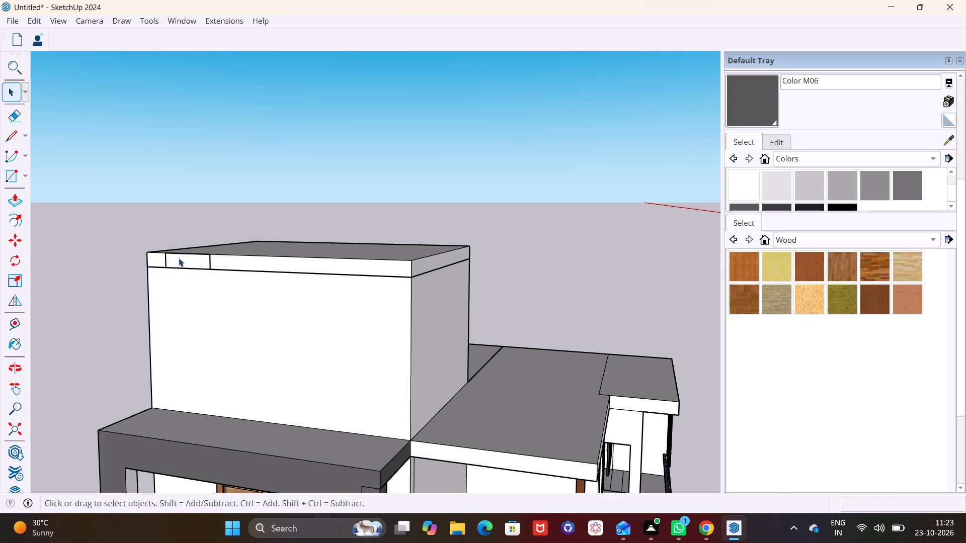
click(18, 201)
click(183, 259)
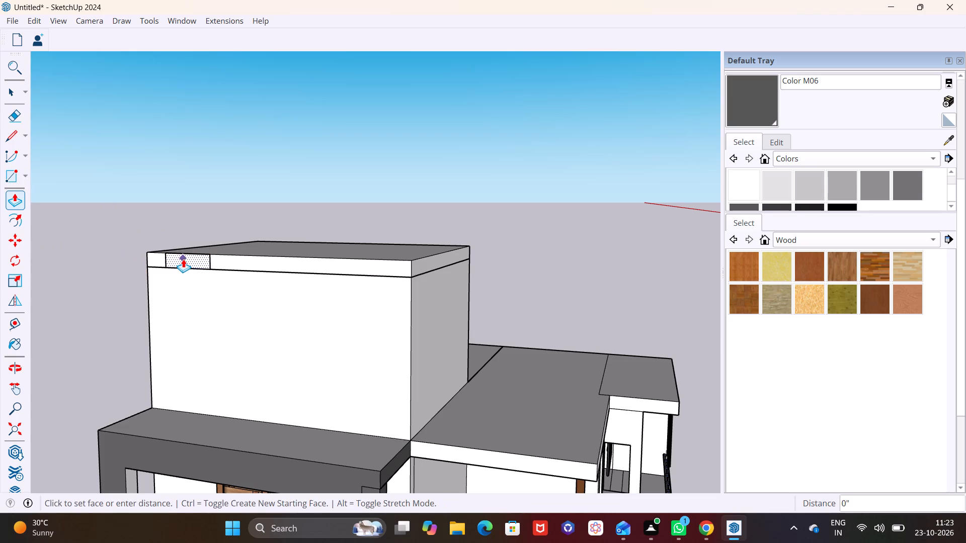
click(165, 265)
Push/Pull the projecting block's rear end face about 1' 6 9/16" to line up with the room's rear corner.
middle_drag(202, 284, 497, 308)
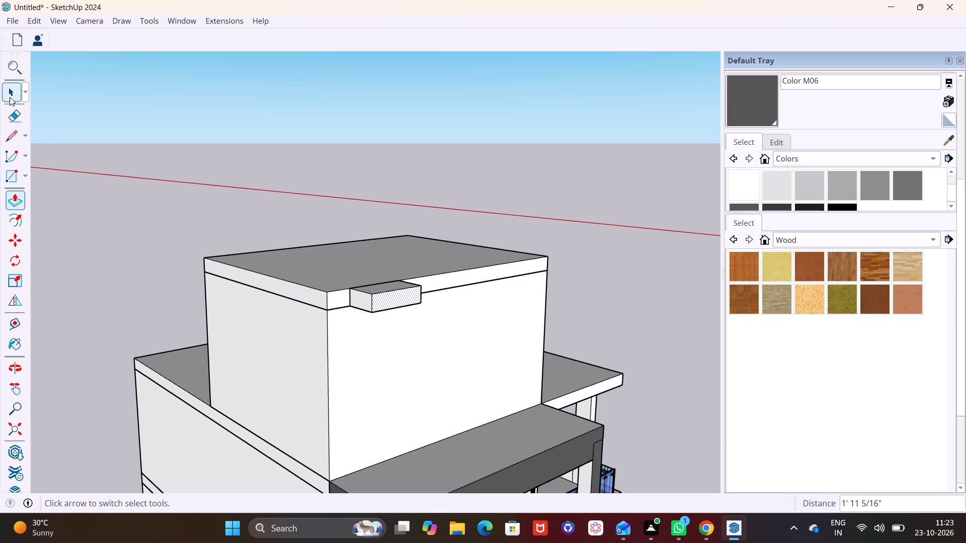
click(10, 97)
click(365, 301)
click(16, 199)
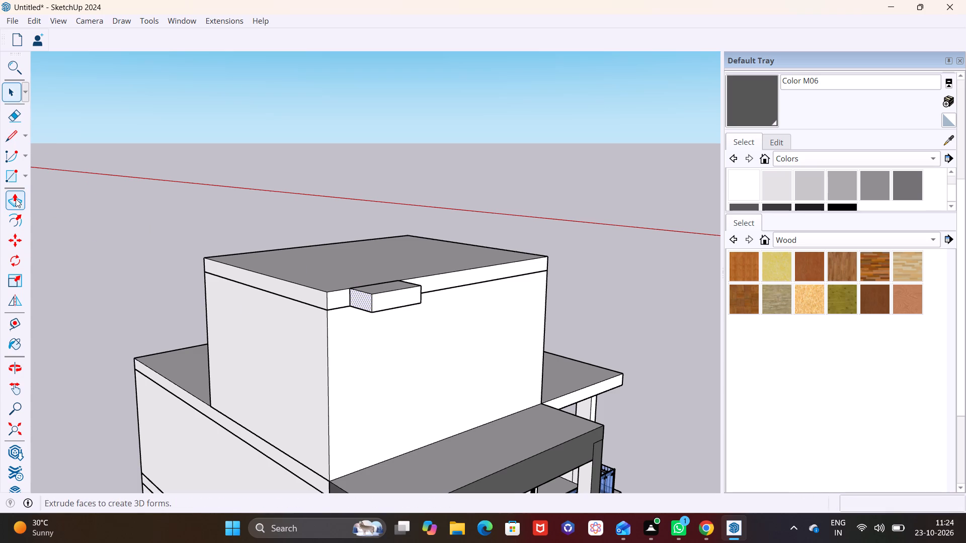
click(359, 301)
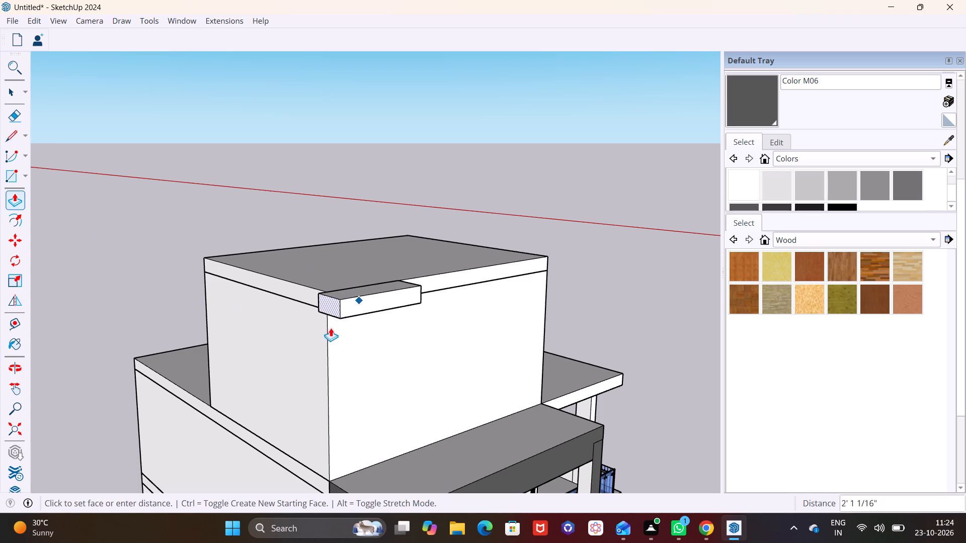
click(328, 332)
Push/Pull the block's other end face about 14' 5/8" along the slab to the room's opposite corner.
scroll(420, 320, up, 1)
middle_drag(408, 315, 156, 324)
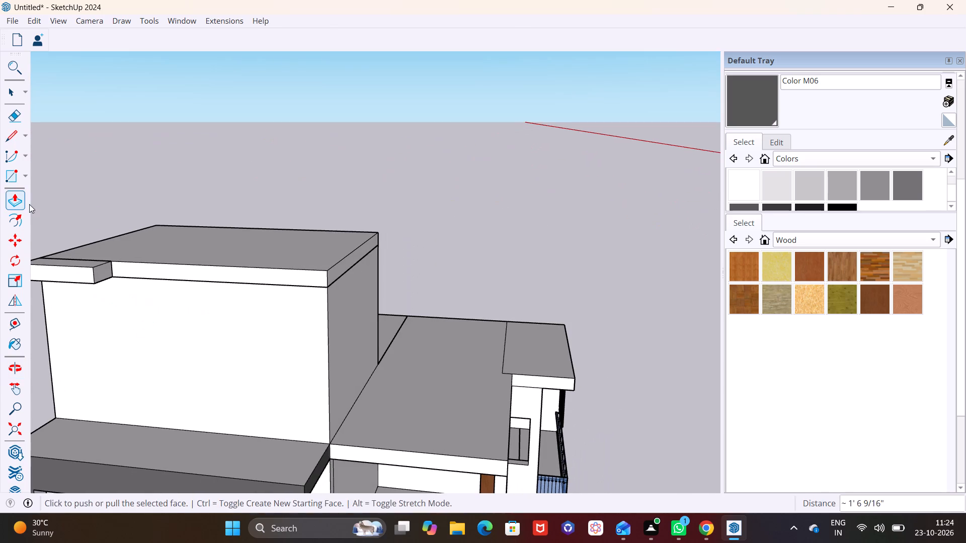
click(13, 95)
click(110, 270)
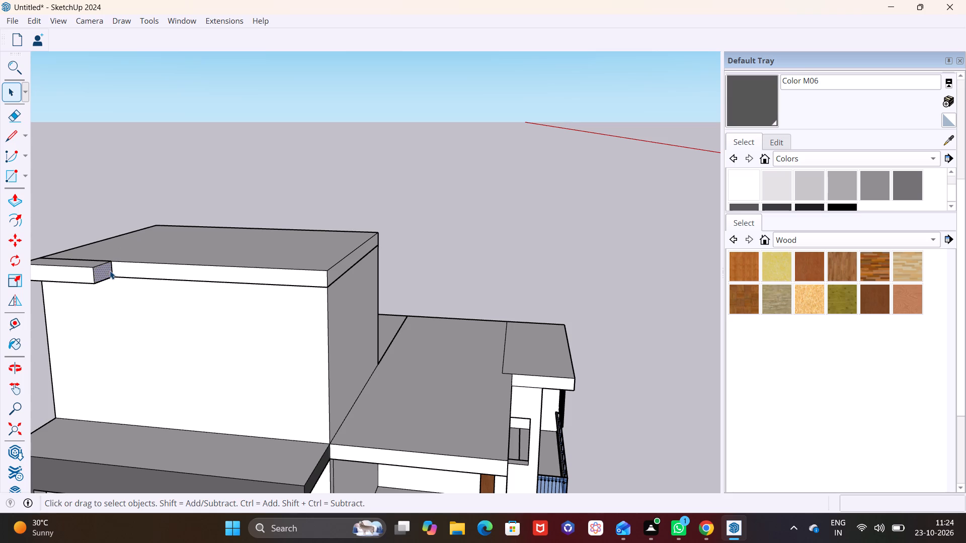
click(15, 200)
click(99, 272)
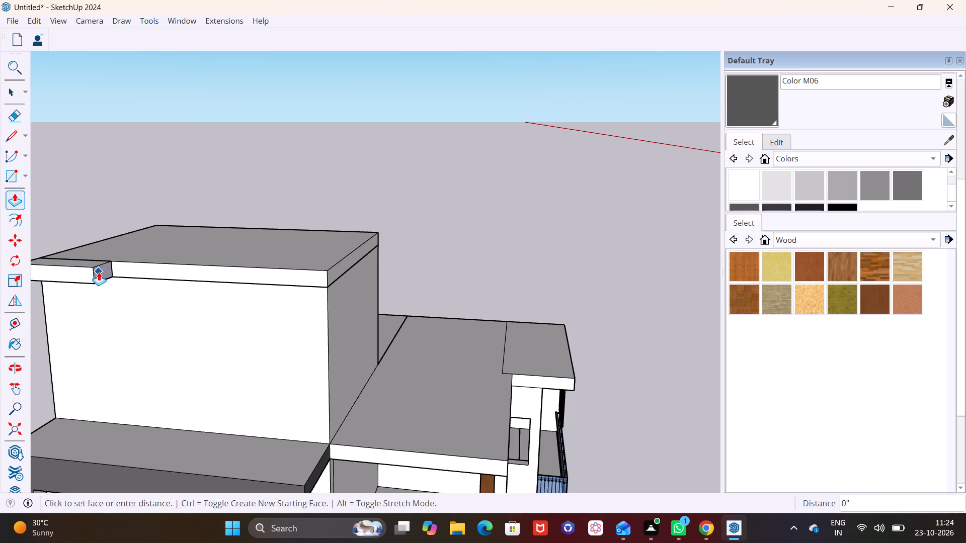
click(326, 334)
Push/Pull the underside of the projecting roof beam down about 10 1/16" to deepen it.
scroll(314, 332, down, 2)
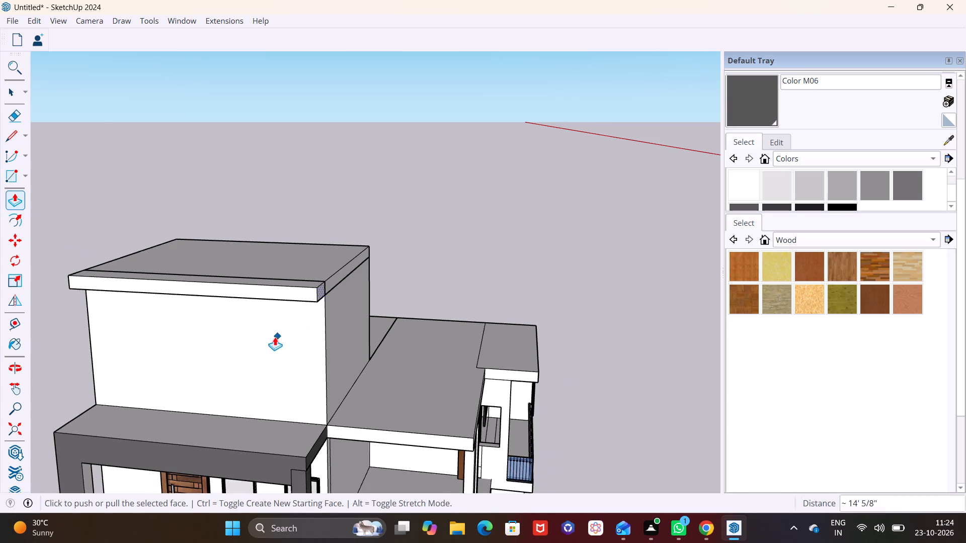
middle_drag(274, 336, 429, 331)
middle_drag(393, 346, 306, 291)
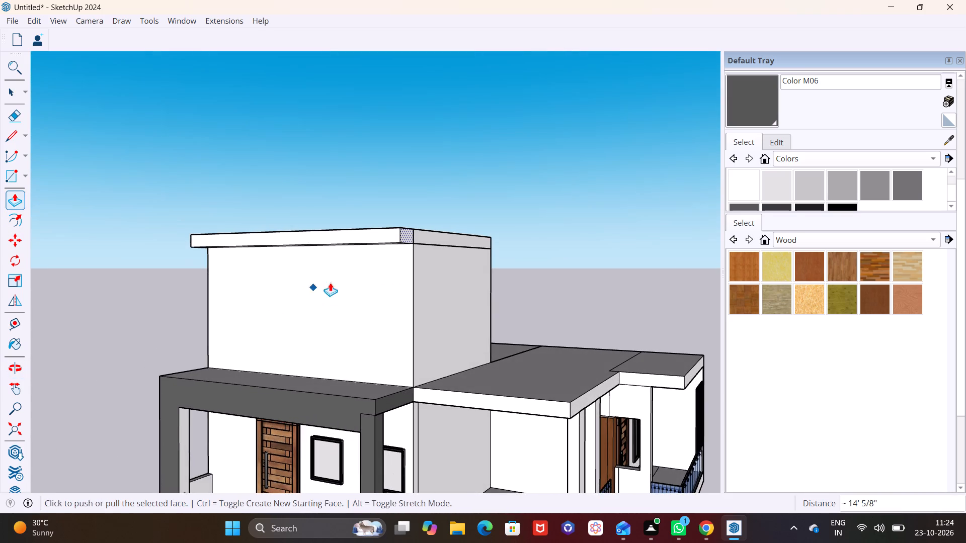
scroll(355, 238, up, 4)
middle_drag(405, 242, 409, 182)
key(space)
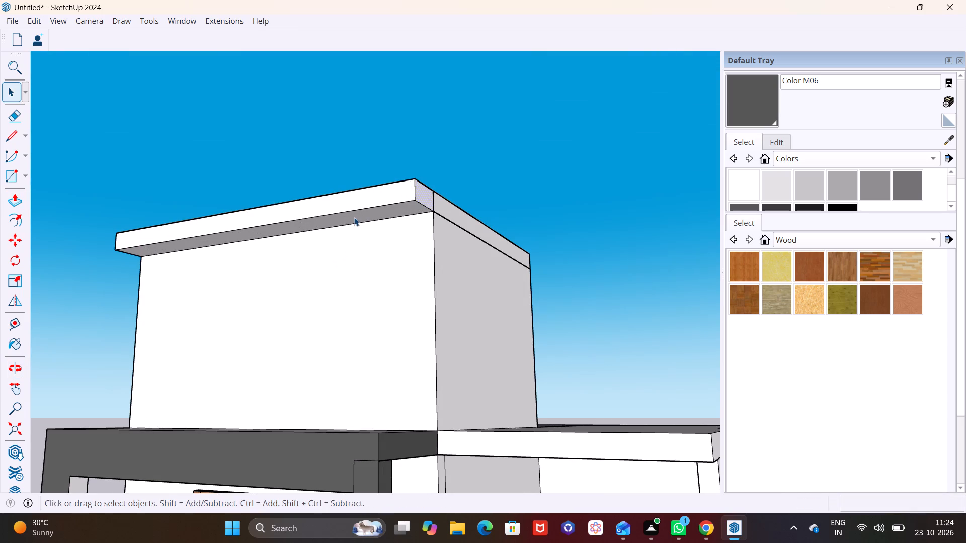
click(354, 217)
click(15, 197)
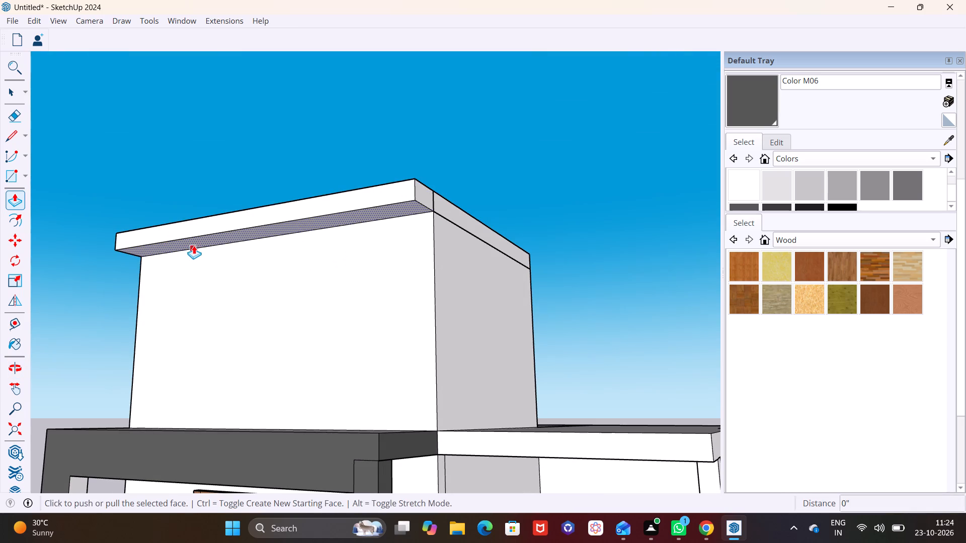
click(194, 245)
click(193, 263)
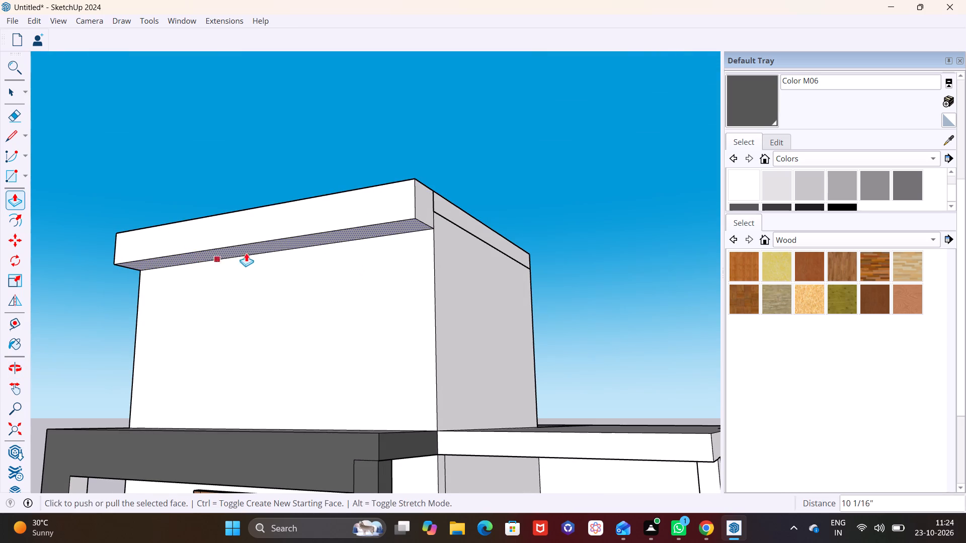
Draw a rectangle about 11 7/16" by 1' 11 5/16" on the beam's underside at its rear end.
scroll(259, 248, down, 2)
middle_drag(251, 246, 355, 168)
scroll(150, 200, up, 4)
middle_drag(166, 228, 218, 214)
click(26, 178)
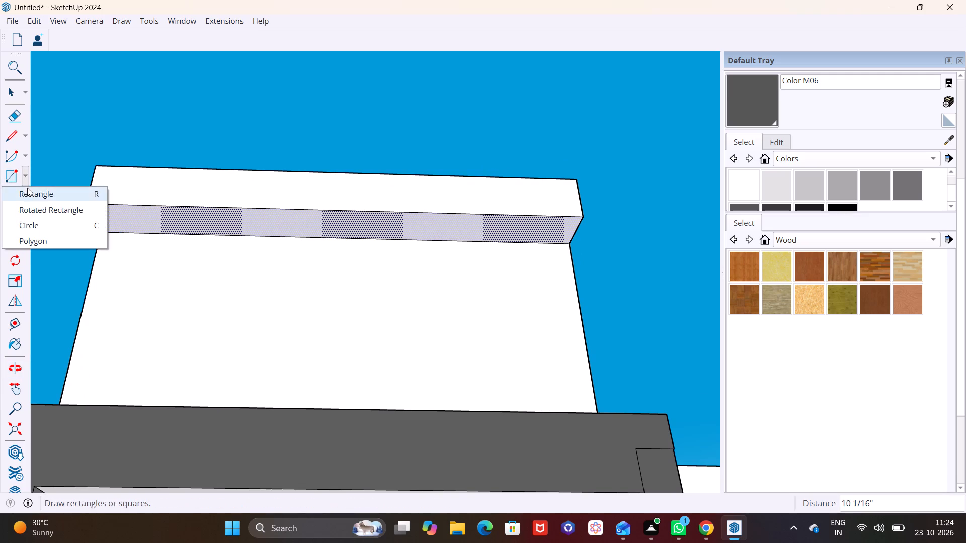
click(29, 192)
click(87, 205)
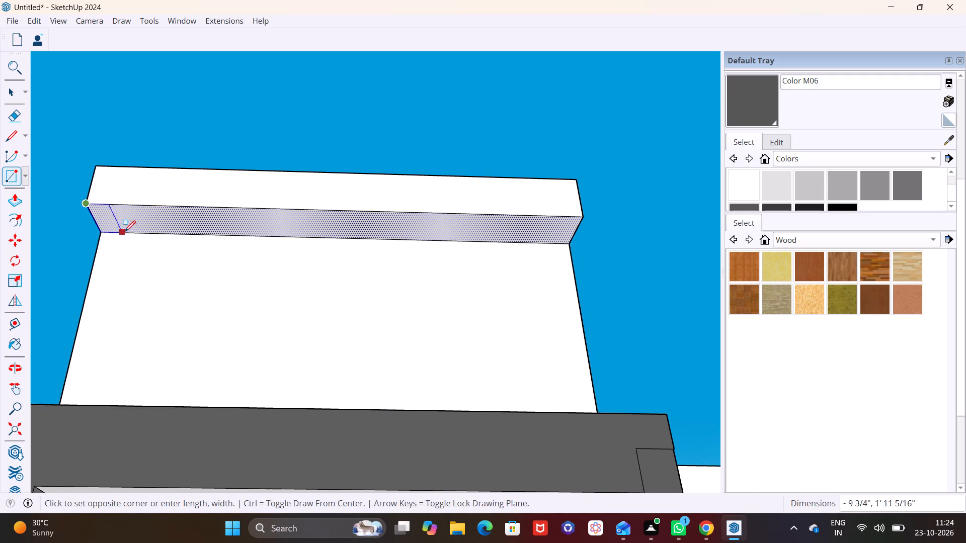
click(125, 232)
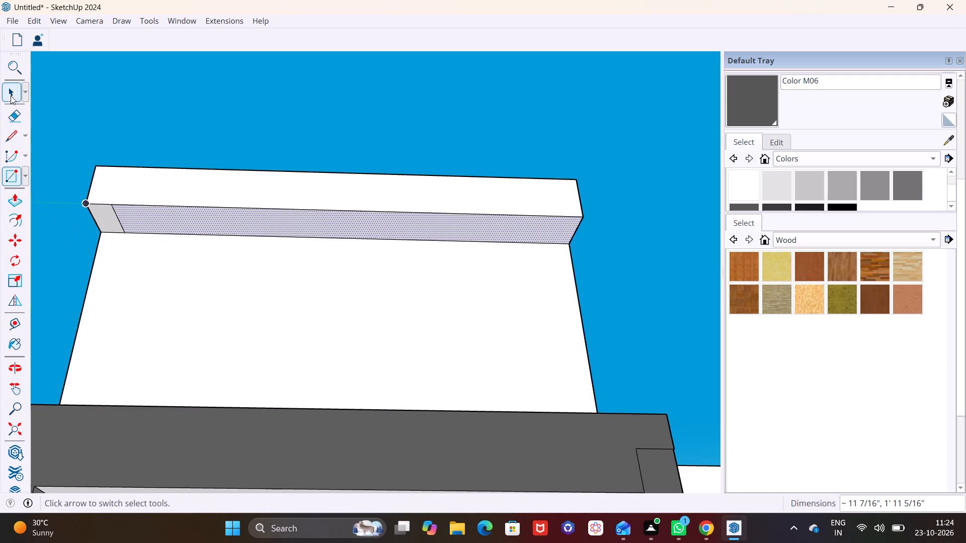
Push/Pull the underside rectangle down about 9' 1 15/16" to the side balcony's roof strip, forming a pillar.
click(11, 96)
click(108, 222)
click(14, 196)
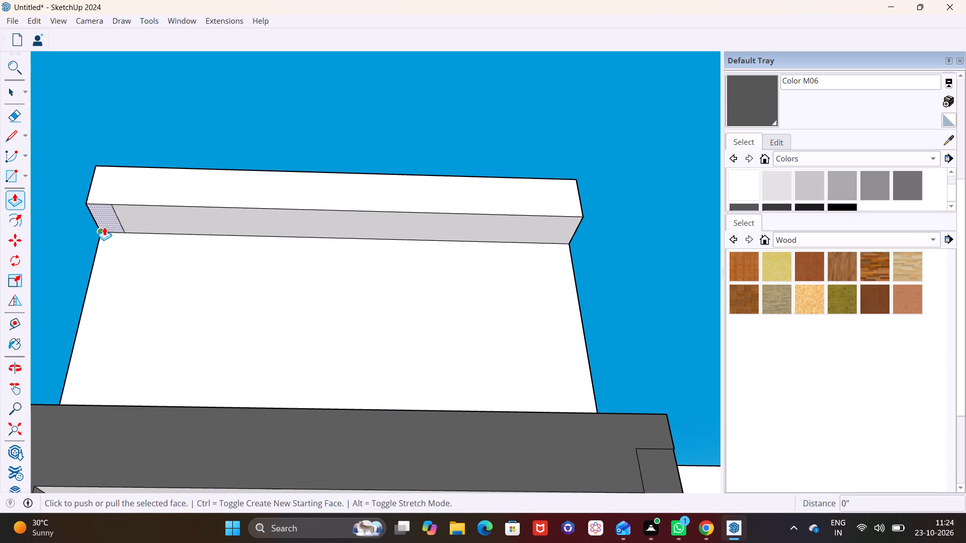
click(108, 219)
scroll(93, 259, down, 4)
middle_drag(108, 261, 90, 290)
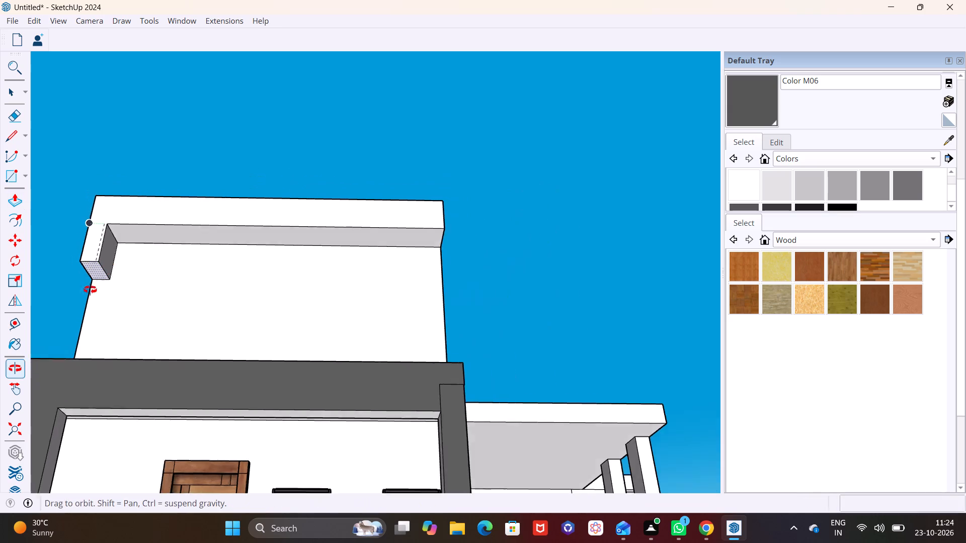
middle_drag(90, 290, 40, 383)
shift+middle_drag(104, 347, 158, 301)
middle_drag(156, 354, 98, 415)
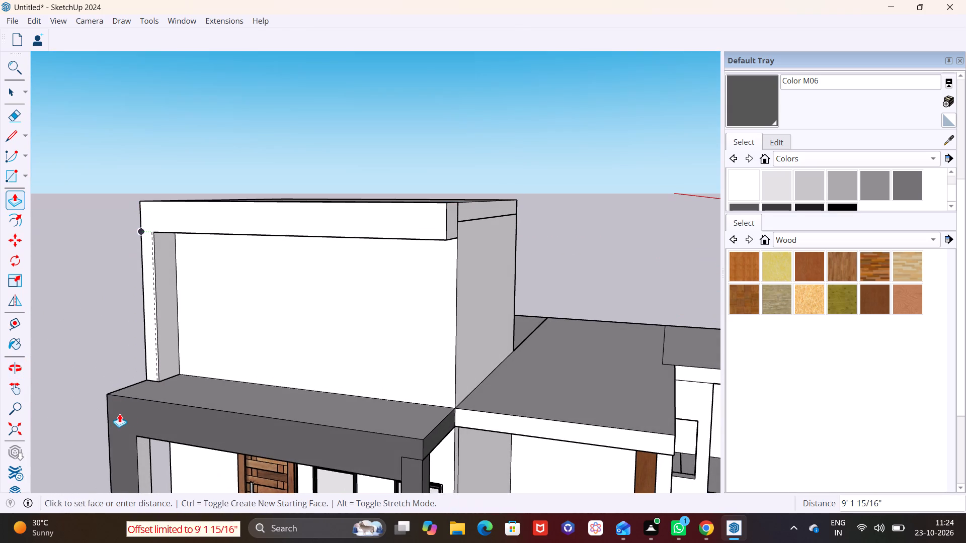
click(135, 408)
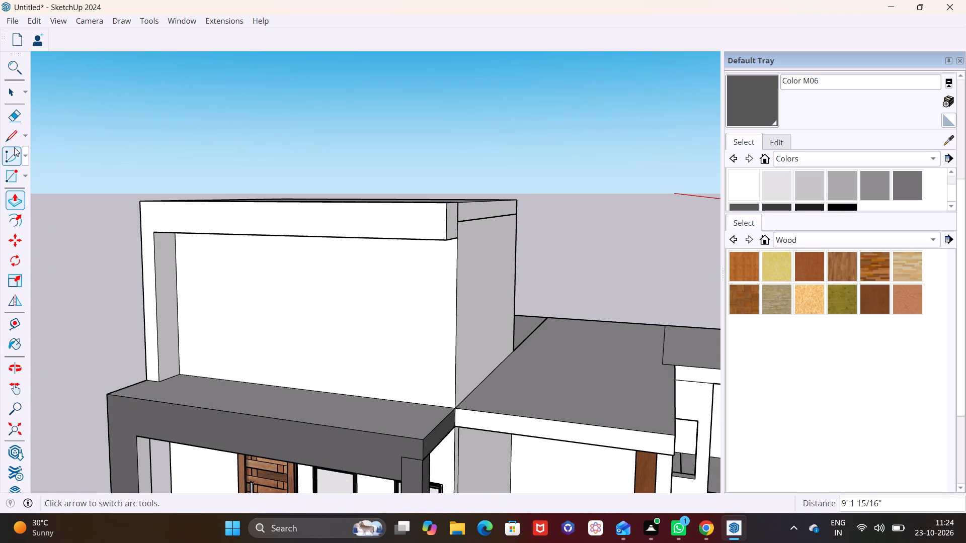
Draw a rectangle about 11 7/16" by 11 7/16" at the base of the pillar's outward-facing side.
click(28, 177)
click(34, 191)
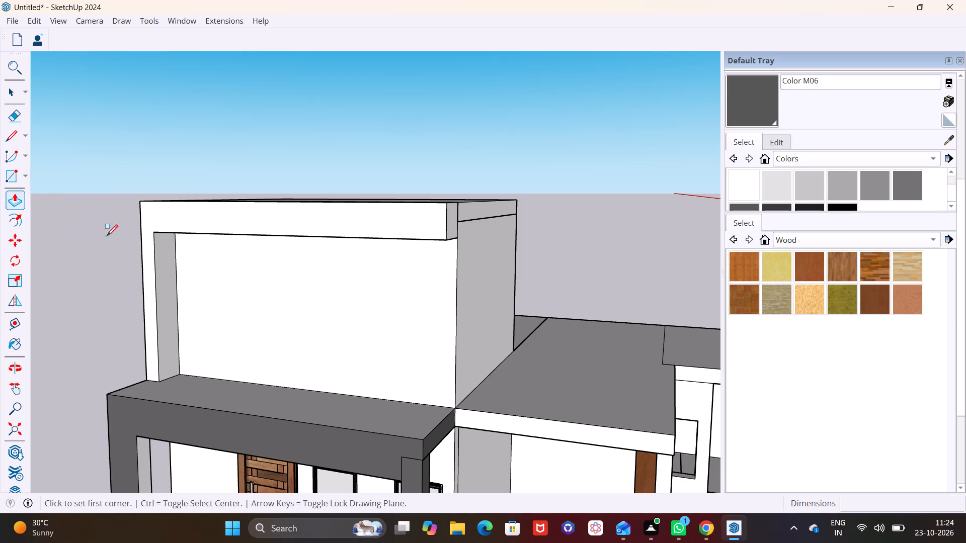
click(147, 381)
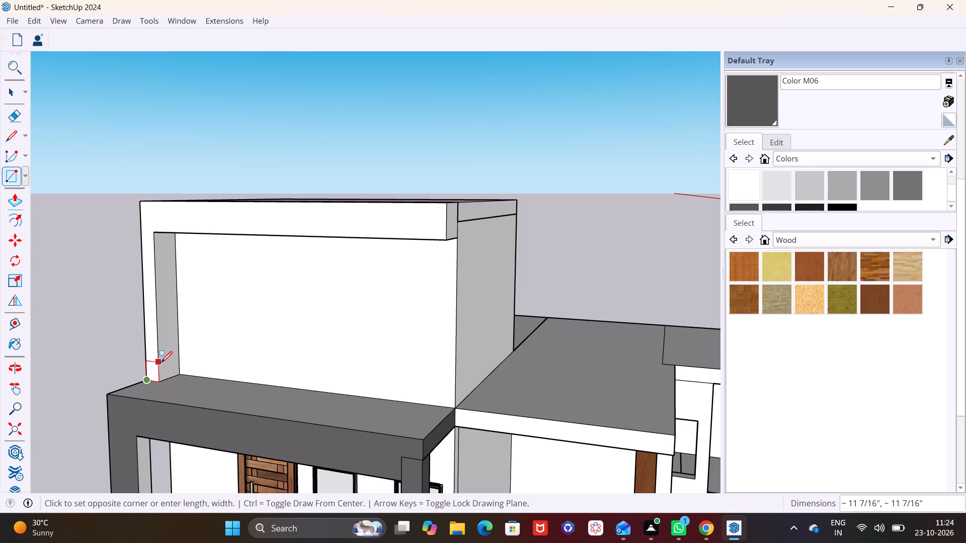
click(160, 361)
Push/Pull the pillar-base rectangle out about 3' 3 11/16" to the outer edge of the balcony's roof strip.
click(6, 95)
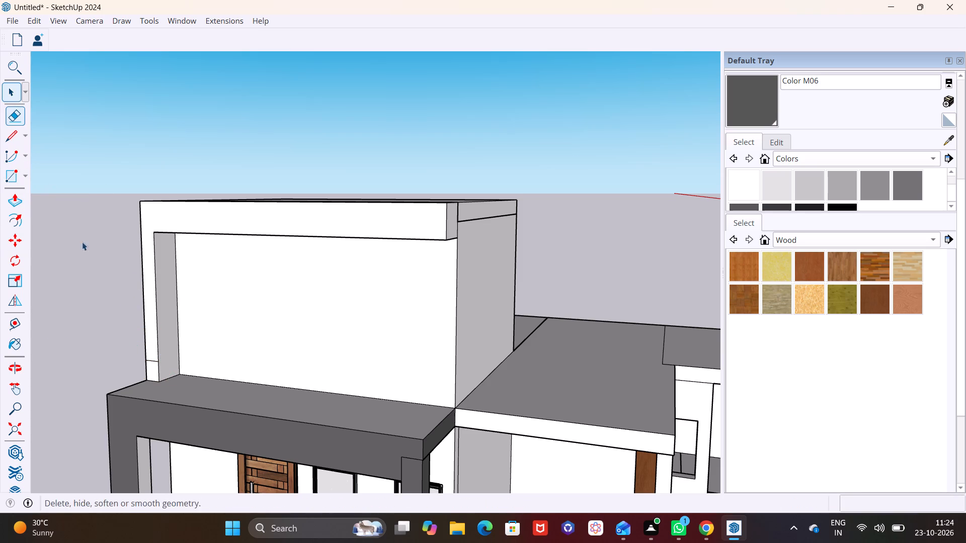
click(153, 368)
click(10, 197)
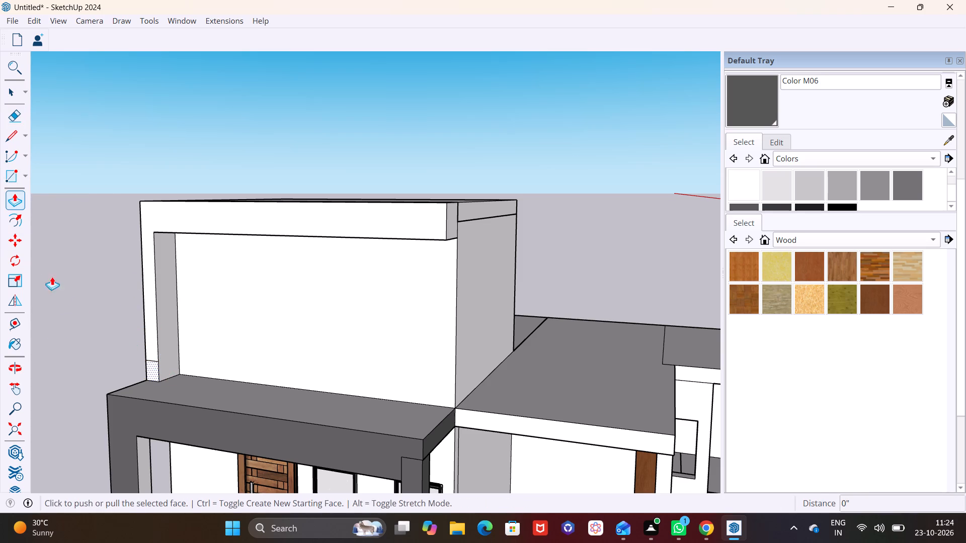
click(154, 366)
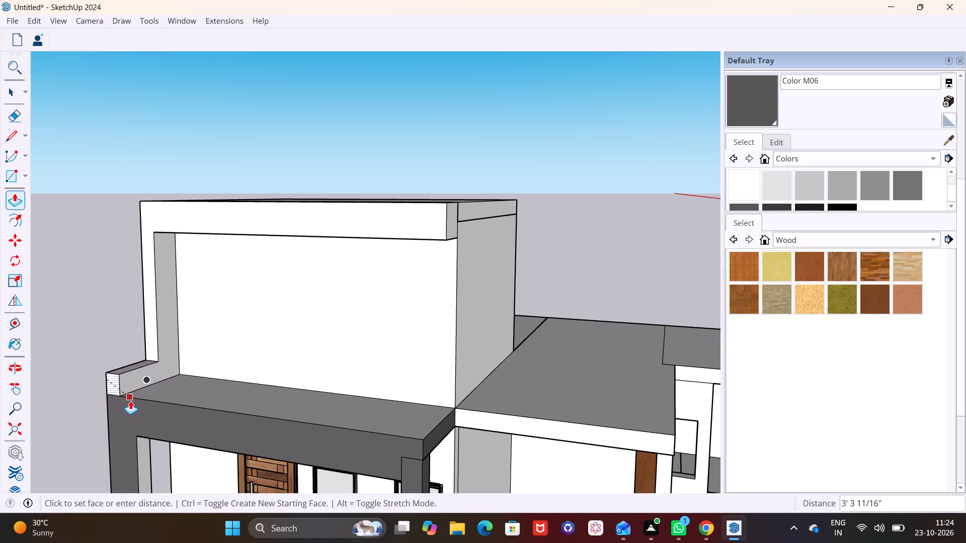
click(131, 401)
Push/Pull the low block's top face up about 9' 8 13/16" to the roof beam's top, forming a side wall.
scroll(183, 348, down, 2)
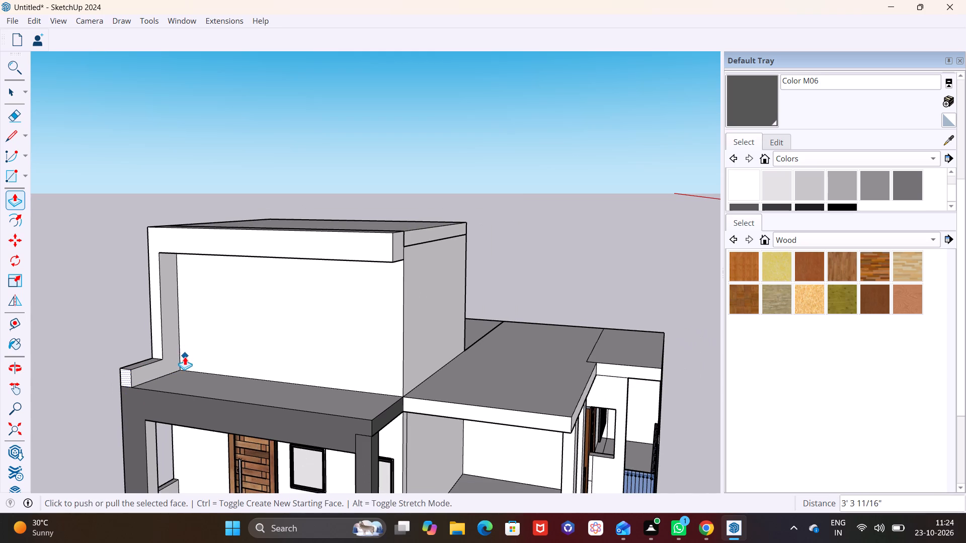
middle_drag(185, 356, 282, 423)
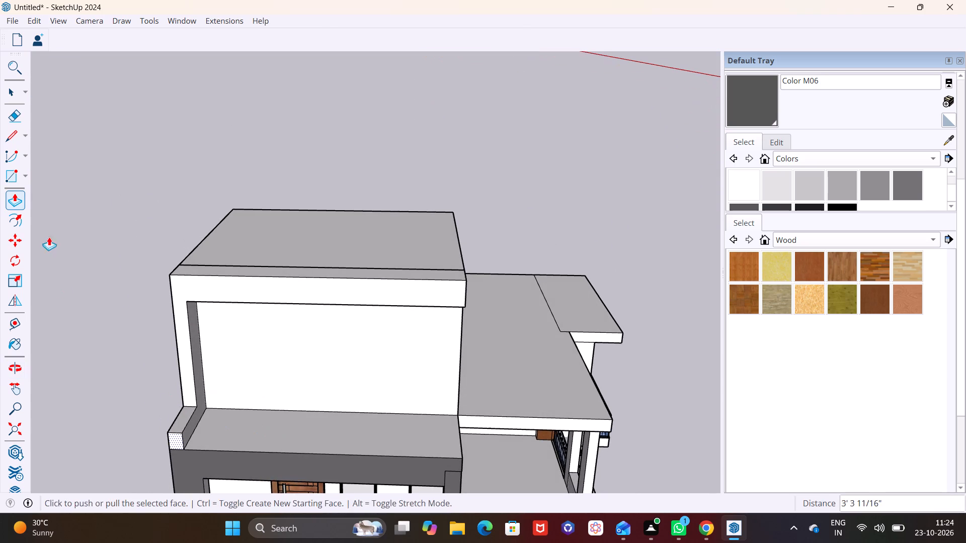
click(15, 137)
click(8, 83)
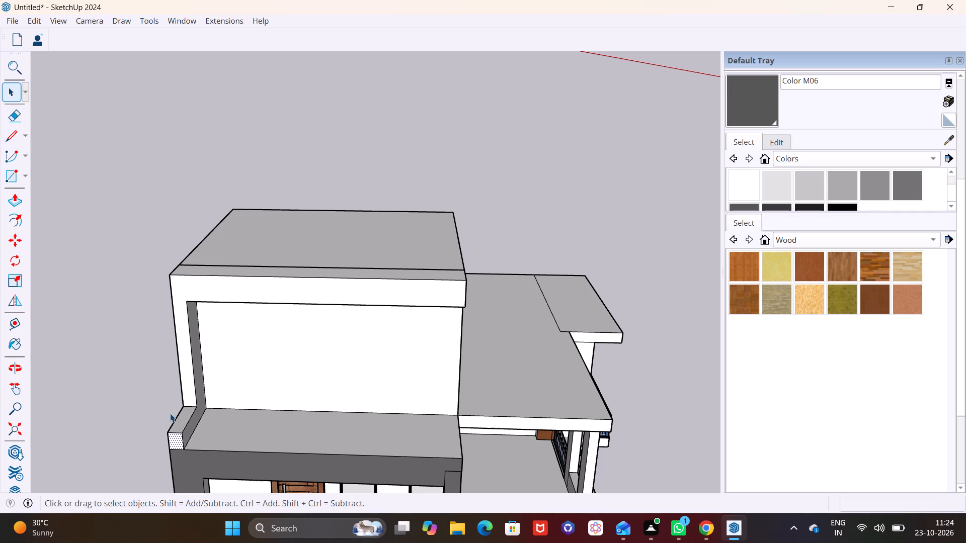
click(180, 417)
click(13, 201)
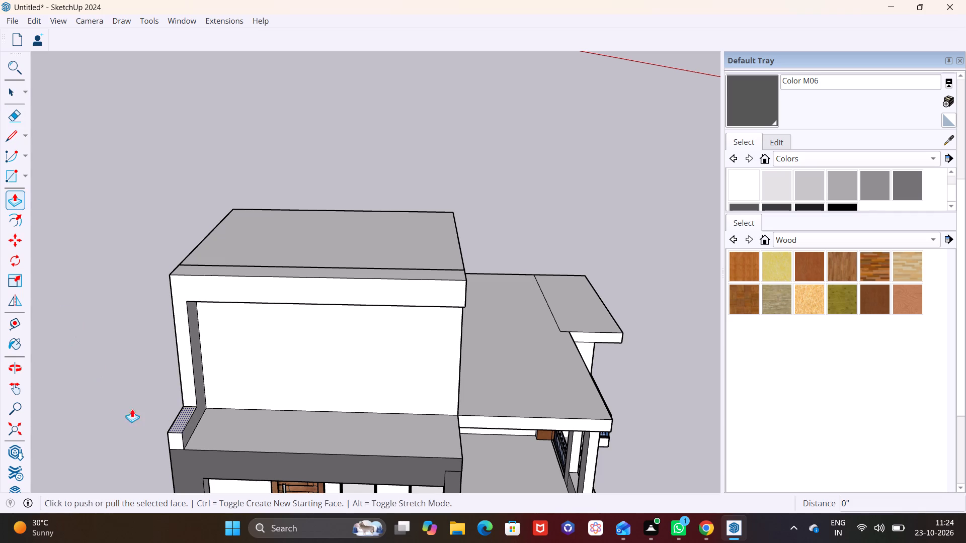
click(177, 423)
click(198, 275)
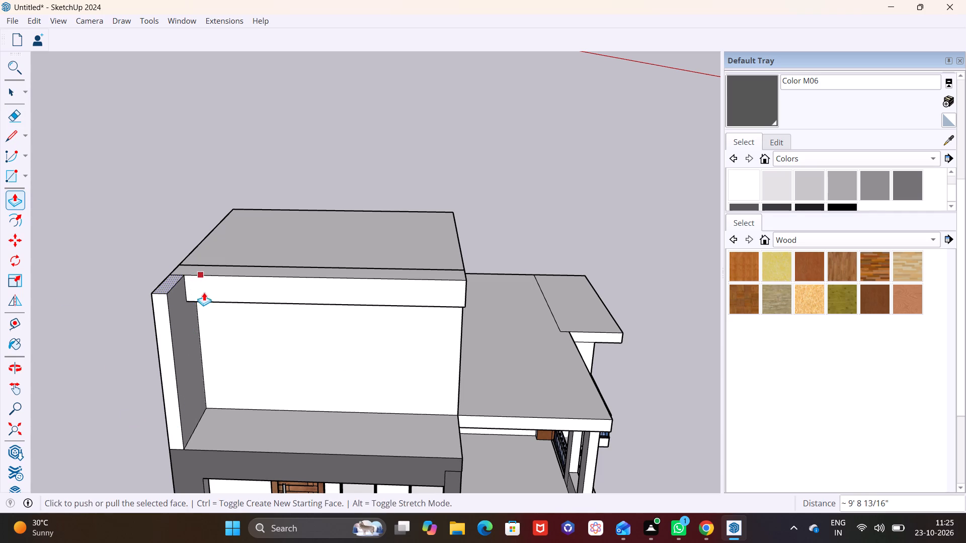
Draw a rectangle about 2' 7 1/8" by 1' 7 1/4" on the side wall's inner face, at its bottom outer corner.
middle_drag(203, 303, 137, 238)
scroll(103, 328, down, 1)
middle_drag(107, 343, 109, 363)
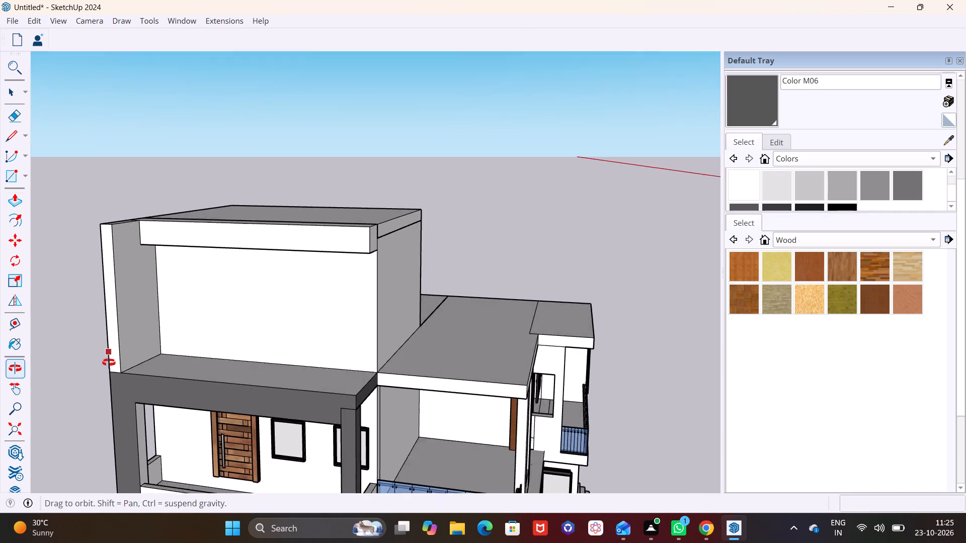
middle_drag(109, 363, 117, 395)
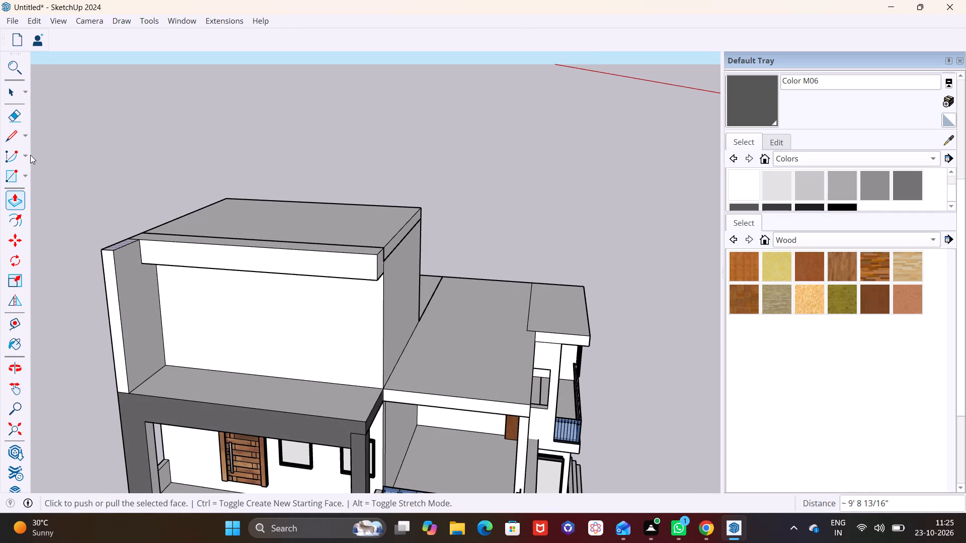
click(24, 179)
click(33, 194)
scroll(135, 396, up, 1)
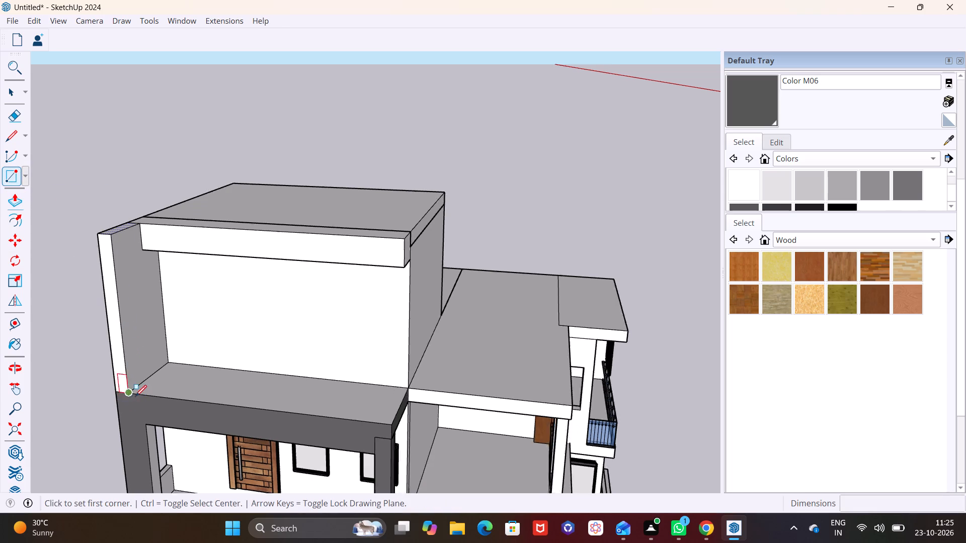
scroll(135, 396, up, 3)
middle_drag(136, 404, 75, 404)
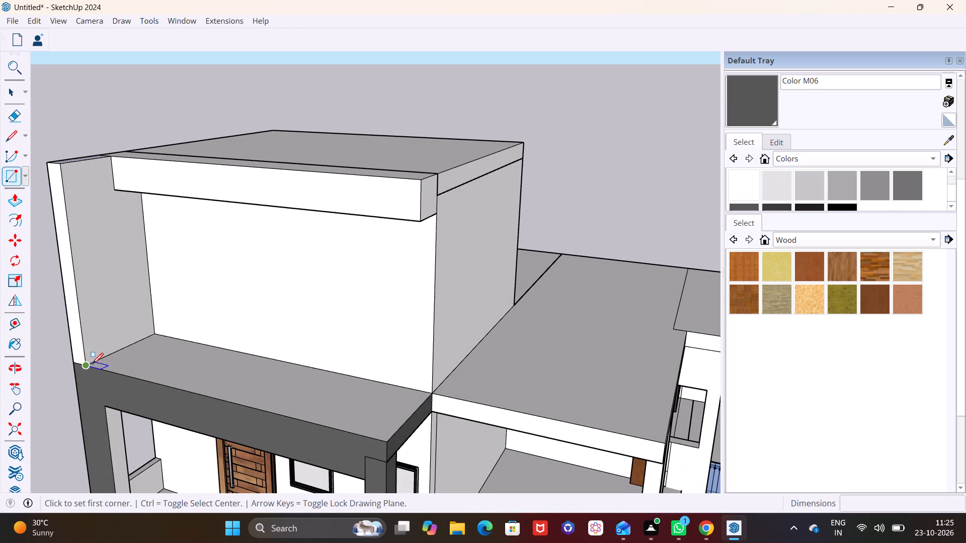
click(89, 363)
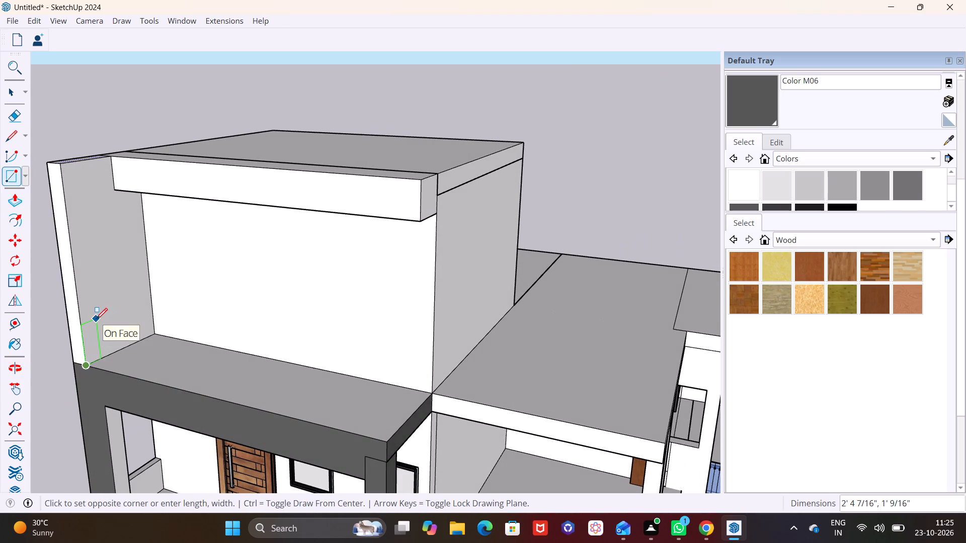
click(104, 313)
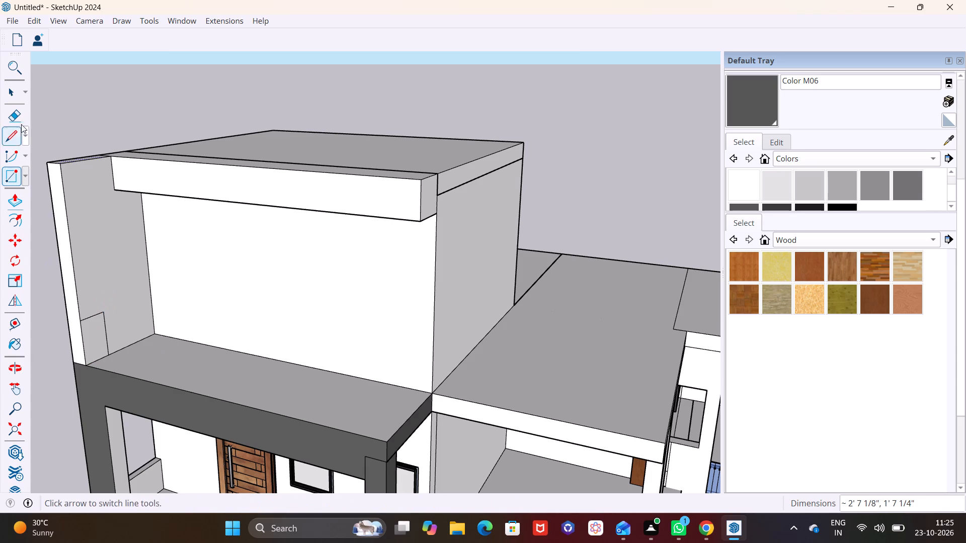
Push/Pull the side wall's rectangle about 18' 2 7/16" along the roof strip's outer edge, forming a parapet.
click(11, 99)
click(101, 340)
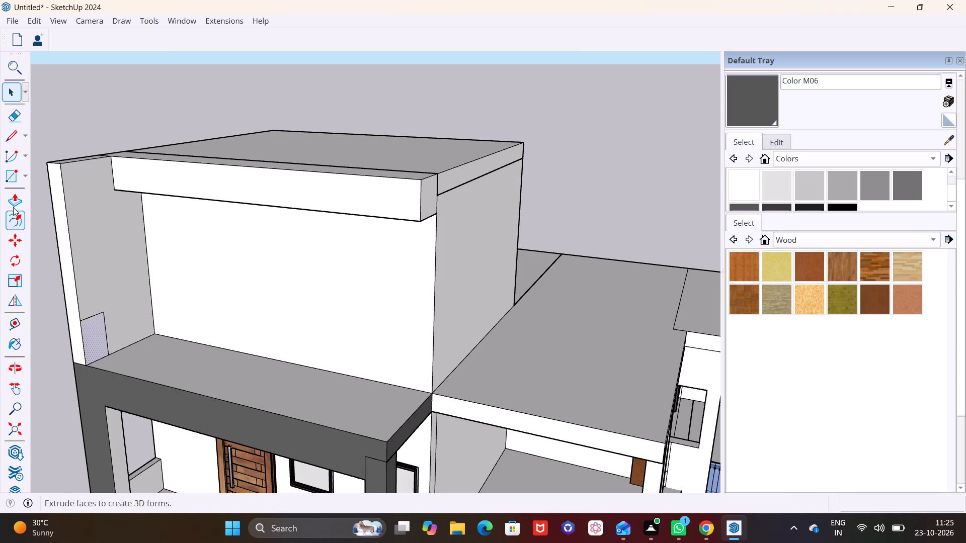
click(13, 203)
click(92, 321)
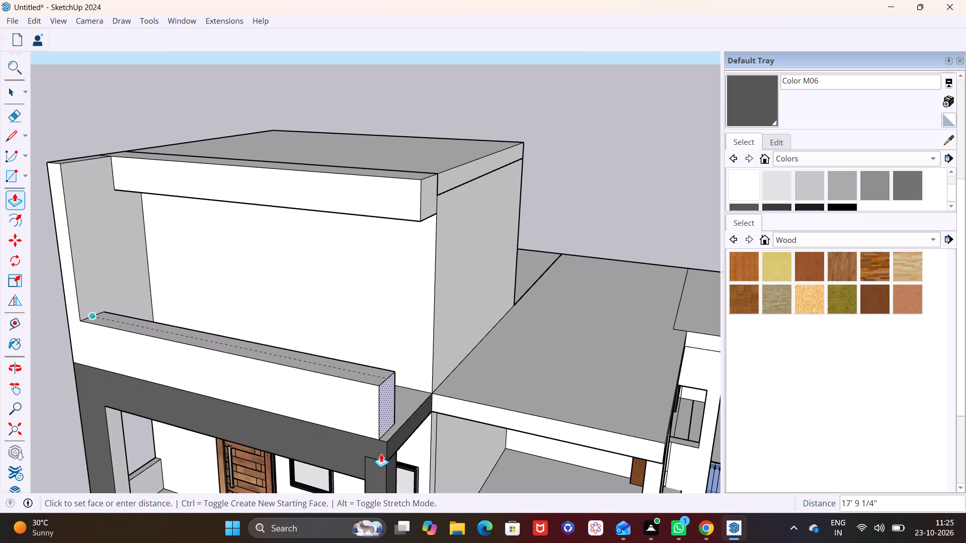
click(387, 451)
Push/Pull the parapet's inner face outward about 7 1/2" to thin the parapet.
middle_drag(397, 415, 206, 430)
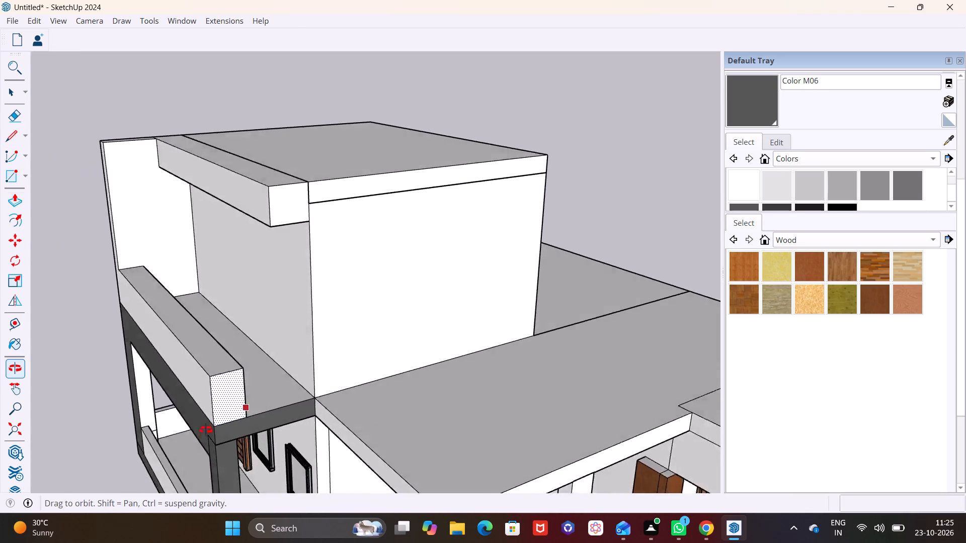
middle_drag(206, 430, 188, 432)
scroll(231, 396, up, 3)
middle_drag(212, 398, 138, 394)
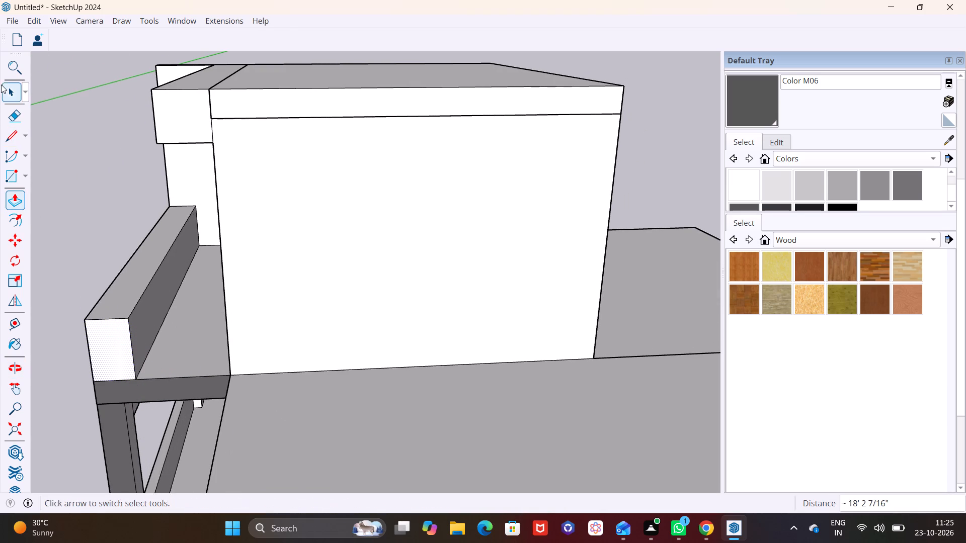
click(7, 87)
click(154, 314)
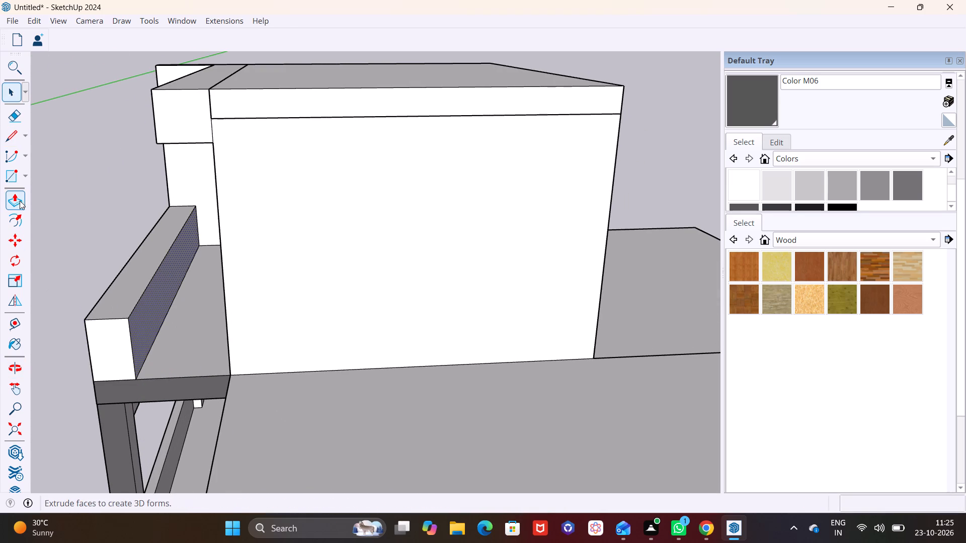
click(17, 200)
click(154, 312)
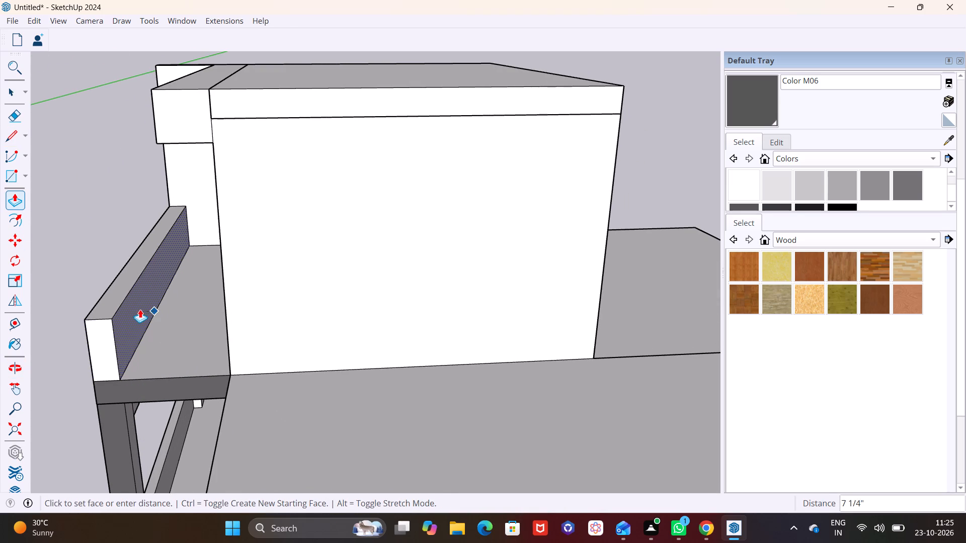
click(139, 309)
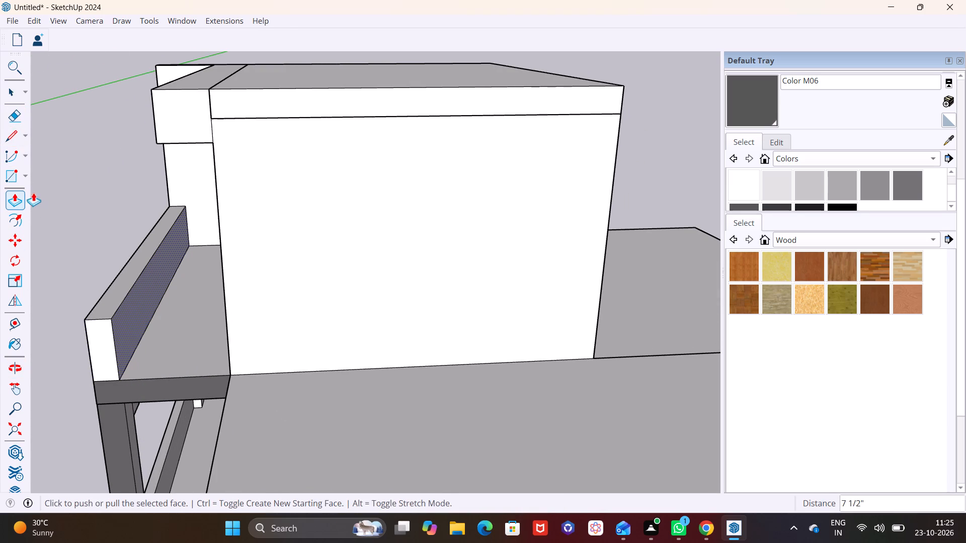
Draw a rectangle about 11 1/4" by 2' 7 1/8" on the parapet's inner face at its free end.
click(27, 175)
click(33, 193)
scroll(92, 304, up, 2)
middle_drag(110, 377, 79, 369)
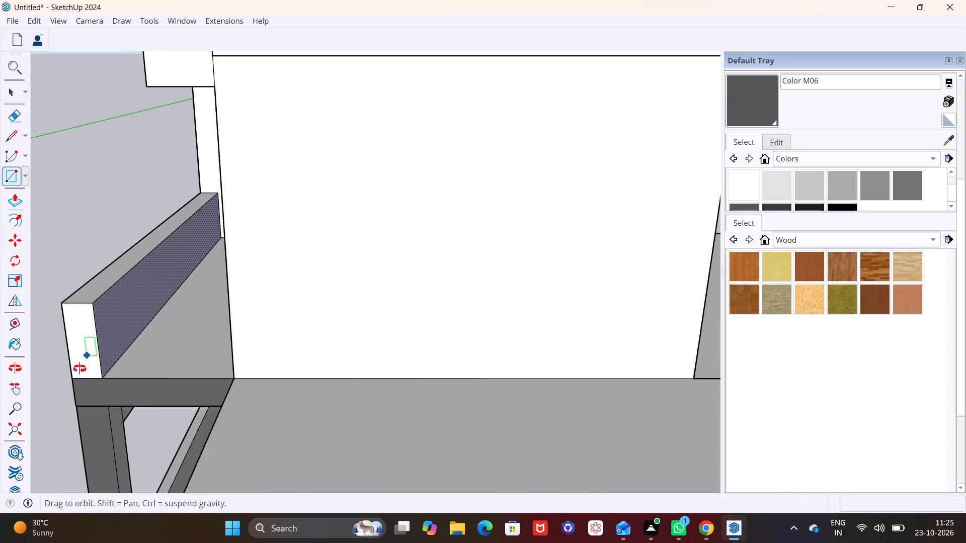
middle_drag(79, 369, 53, 372)
click(80, 297)
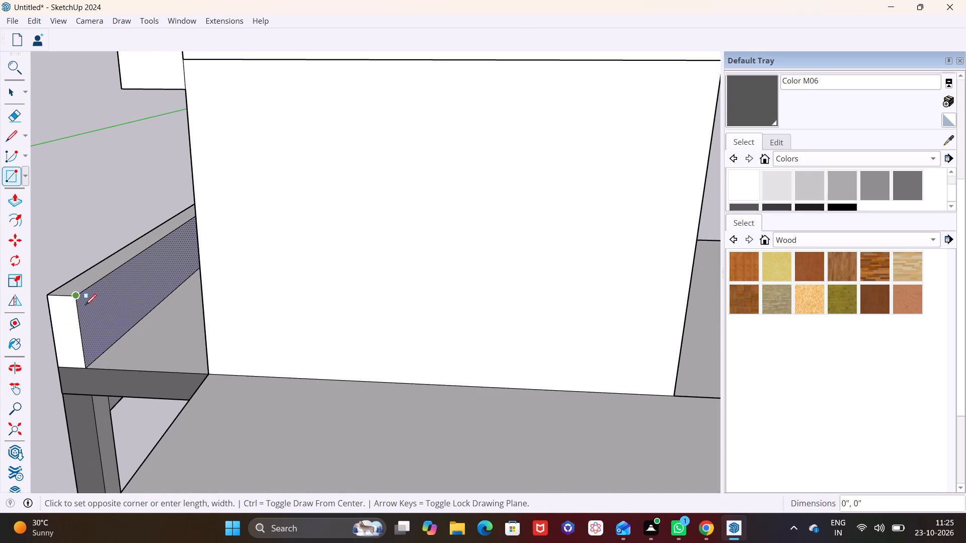
click(101, 359)
Push/Pull the parapet-end rectangle about 4' 3 1/4" to the rooftop room's wall, closing the parapet corner.
click(8, 98)
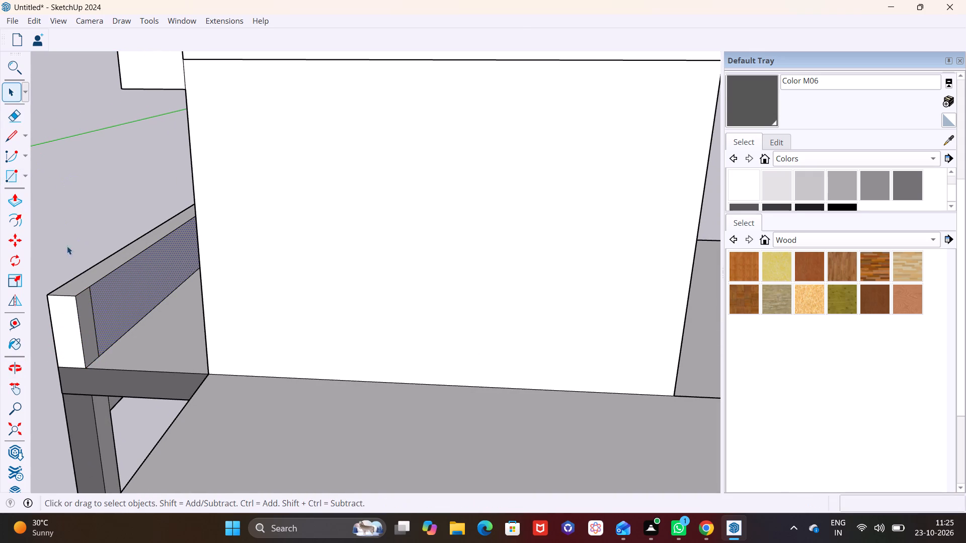
click(91, 307)
click(14, 199)
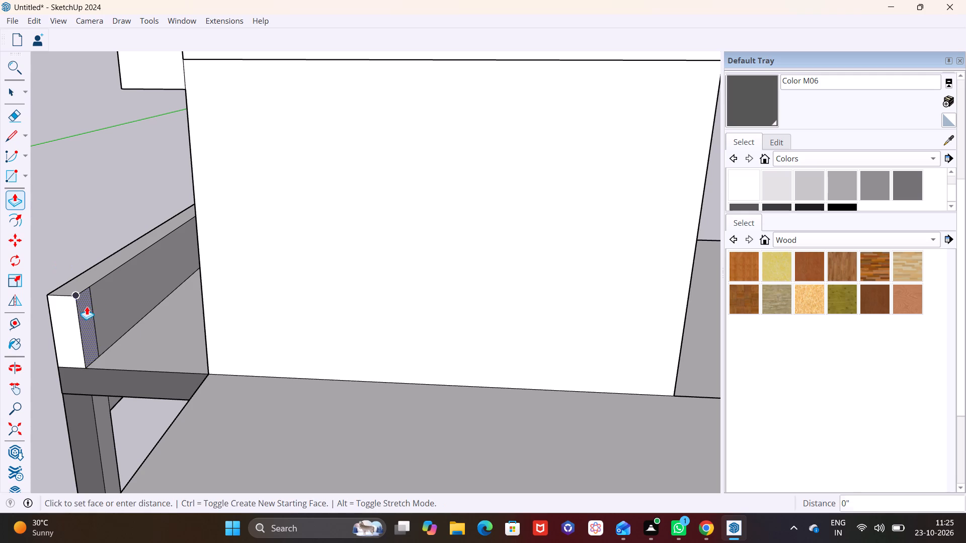
click(87, 306)
middle_drag(147, 324, 288, 329)
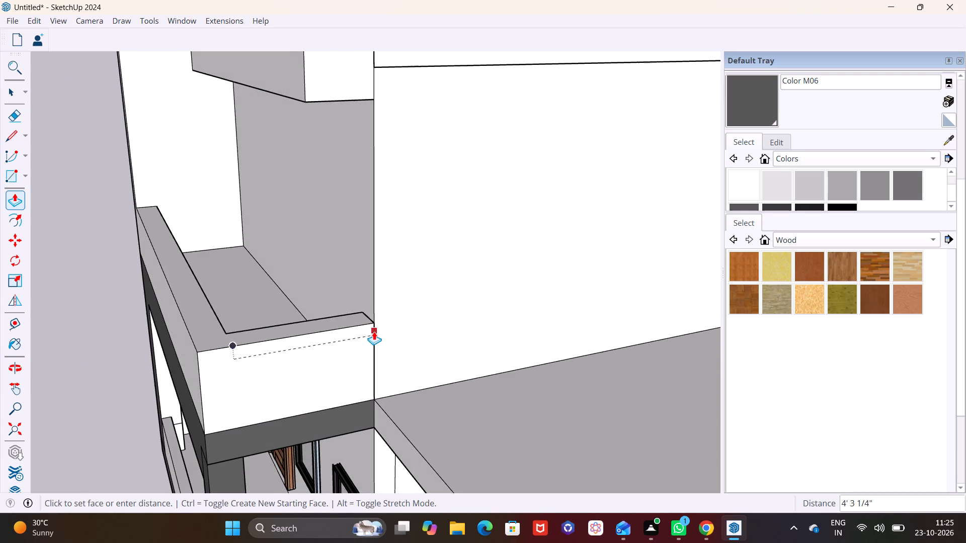
click(374, 331)
Push/Pull the roof beam's outer face about 3' 3 11/16" to the side wall's outer edge, extending the overhang.
scroll(292, 270, down, 2)
scroll(263, 315, down, 7)
middle_drag(282, 380, 361, 346)
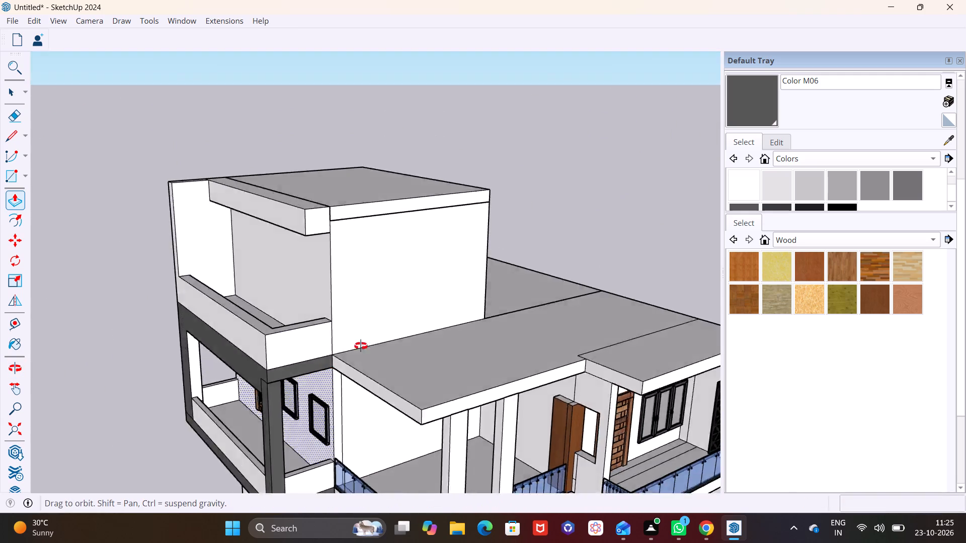
middle_drag(361, 346, 414, 294)
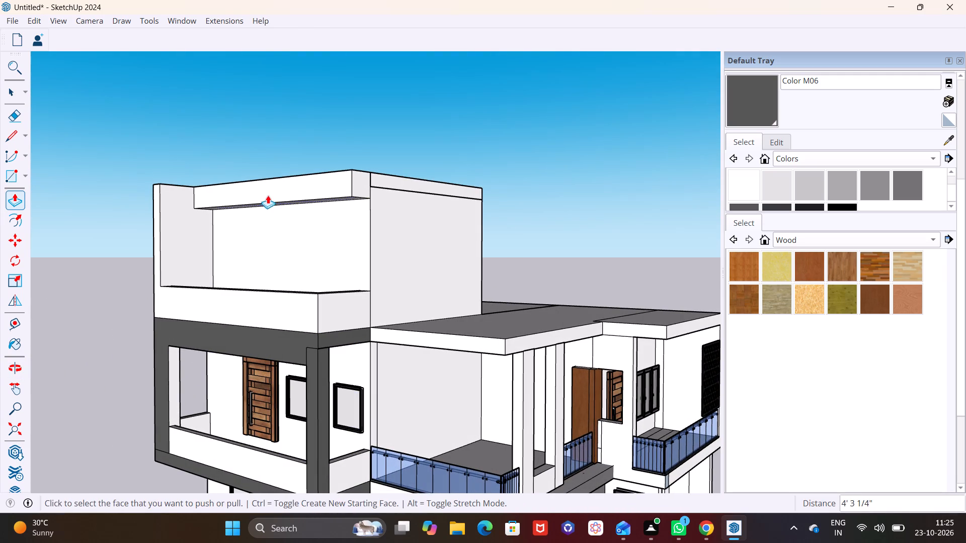
middle_drag(258, 170, 156, 285)
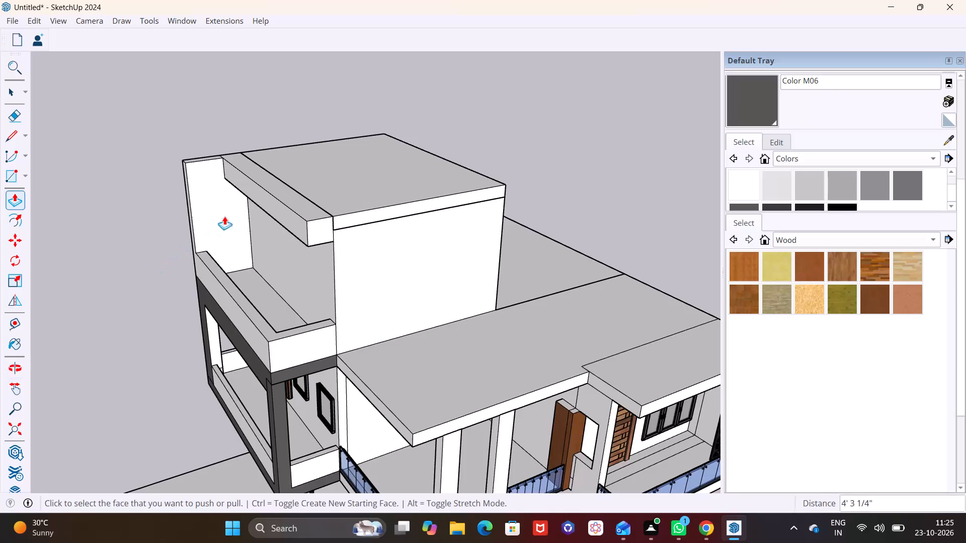
click(271, 203)
click(188, 211)
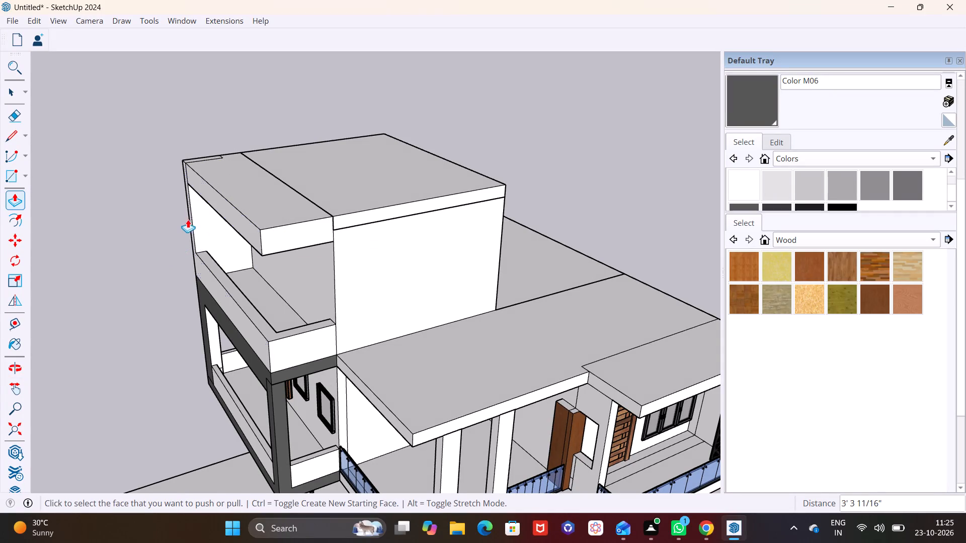
Copy the wooden door from the lower side balcony straight up onto the rooftop terrace's back wall.
scroll(298, 259, down, 2)
middle_drag(316, 265, 374, 194)
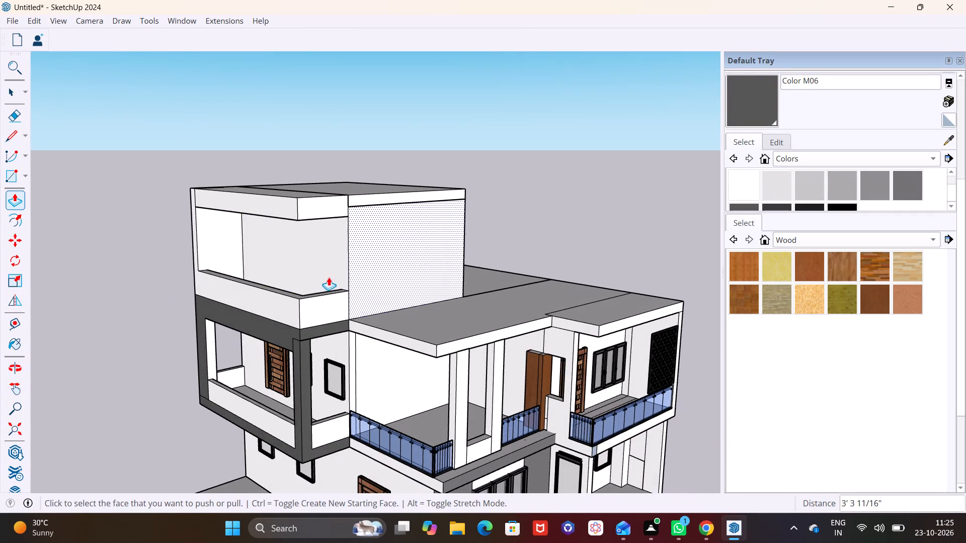
scroll(328, 272, down, 1)
scroll(317, 269, up, 4)
key(space)
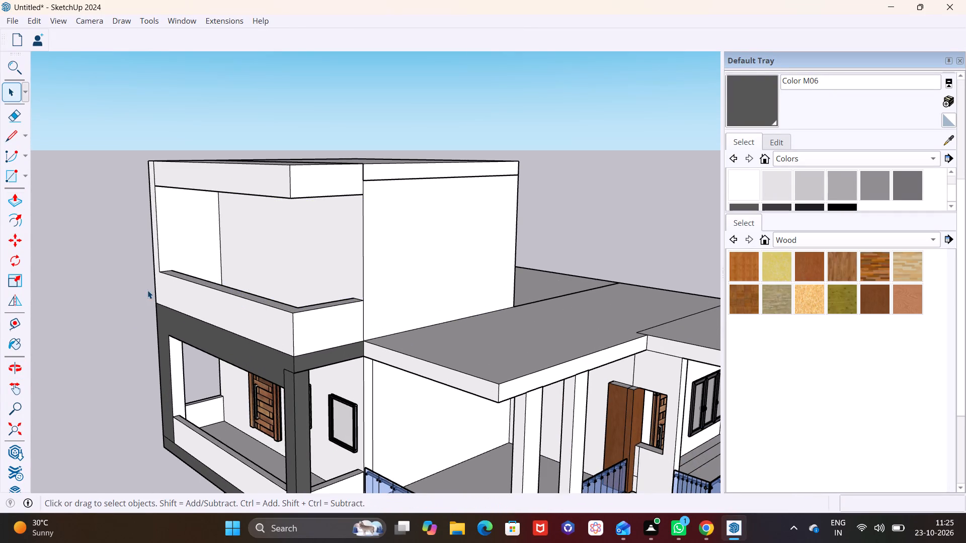
shift+middle_drag(278, 289, 337, 223)
click(316, 320)
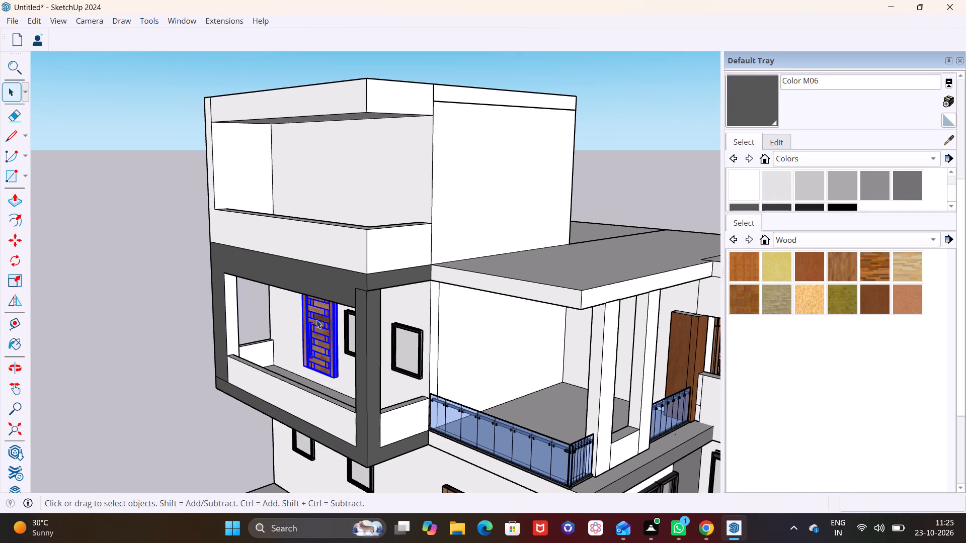
key(m)
click(309, 367)
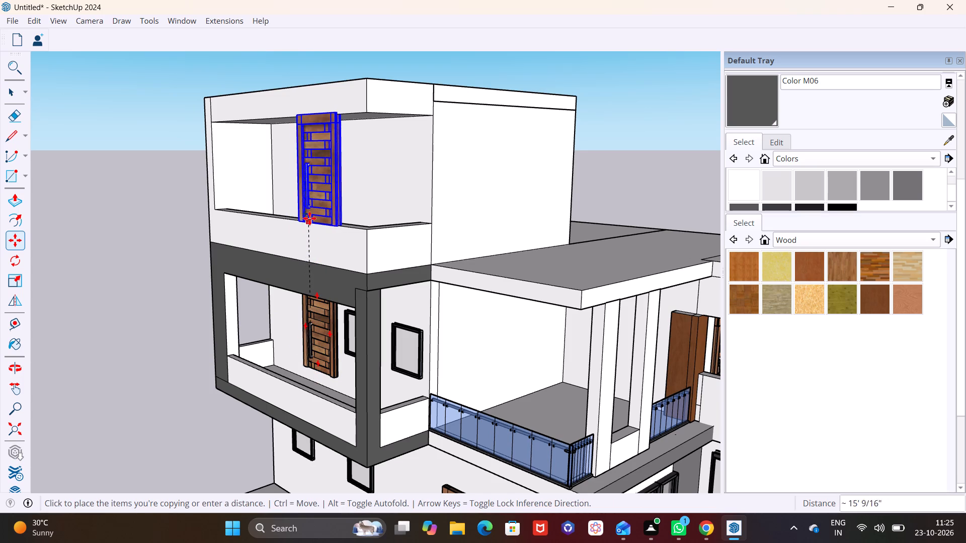
click(348, 214)
Move the copied door outward from the terrace's back wall so its full panel and frame stand clear of it.
middle_drag(391, 172, 621, 209)
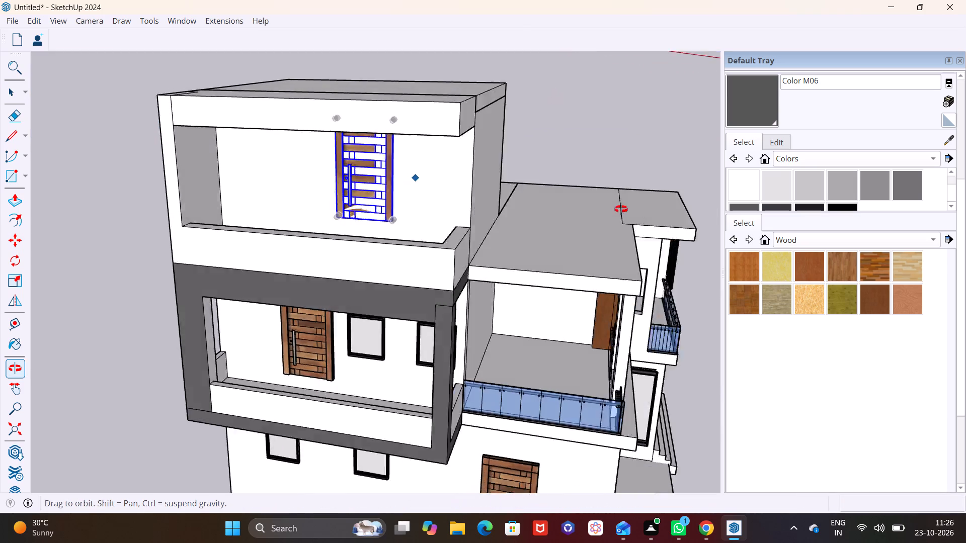
middle_drag(621, 209, 747, 175)
scroll(484, 179, up, 4)
shift+middle_drag(343, 202, 556, 226)
key(space)
scroll(510, 251, down, 2)
middle_drag(525, 256, 521, 295)
scroll(529, 252, up, 5)
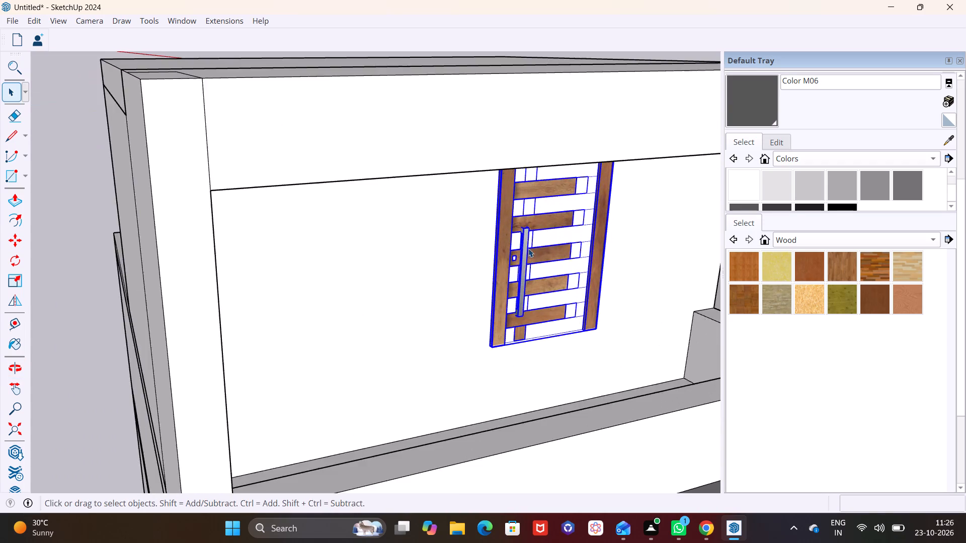
middle_drag(512, 231, 528, 177)
key(m)
click(504, 306)
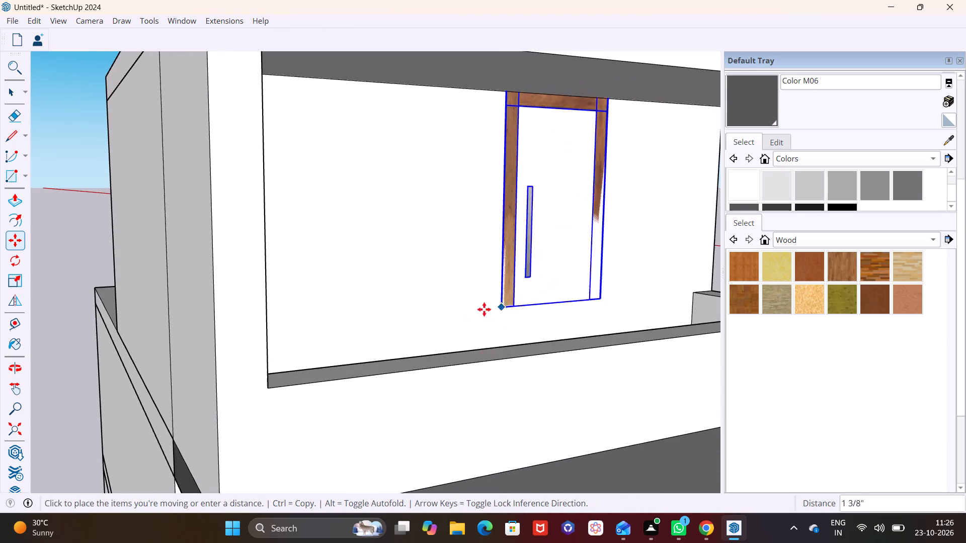
click(406, 355)
Move the door by its bottom corner about 4' 5 3/8" to the terrace floor against the back wall.
scroll(550, 305, up, 1)
middle_drag(546, 303, 305, 281)
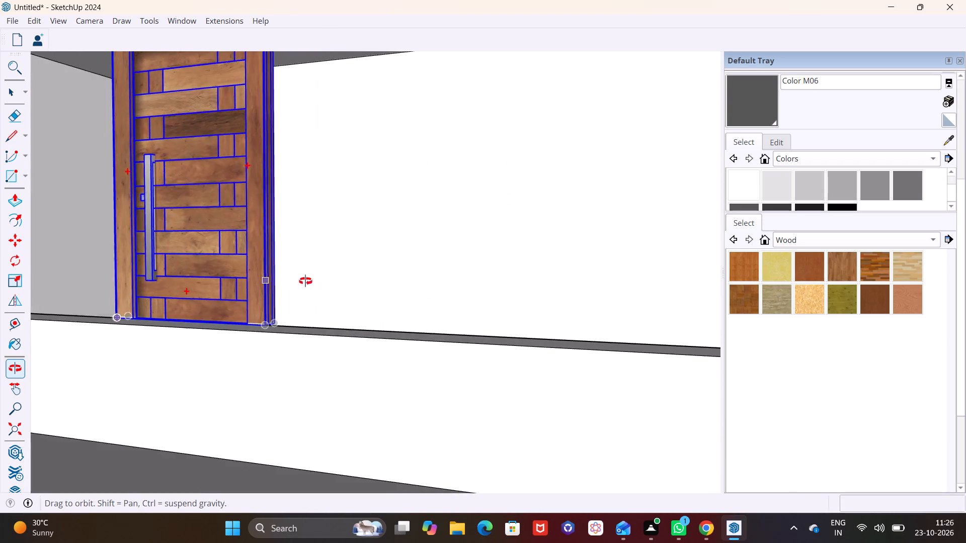
middle_drag(305, 281, 116, 324)
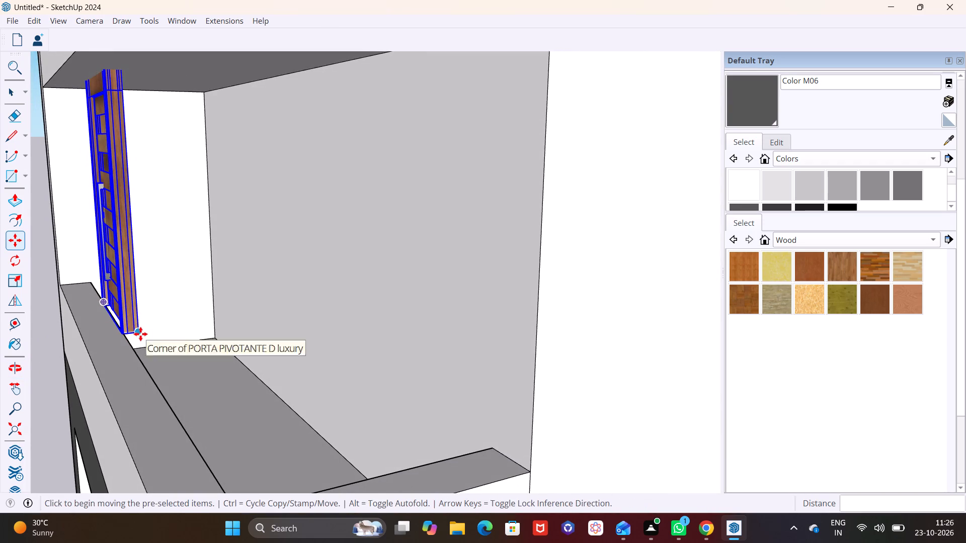
click(141, 333)
click(280, 383)
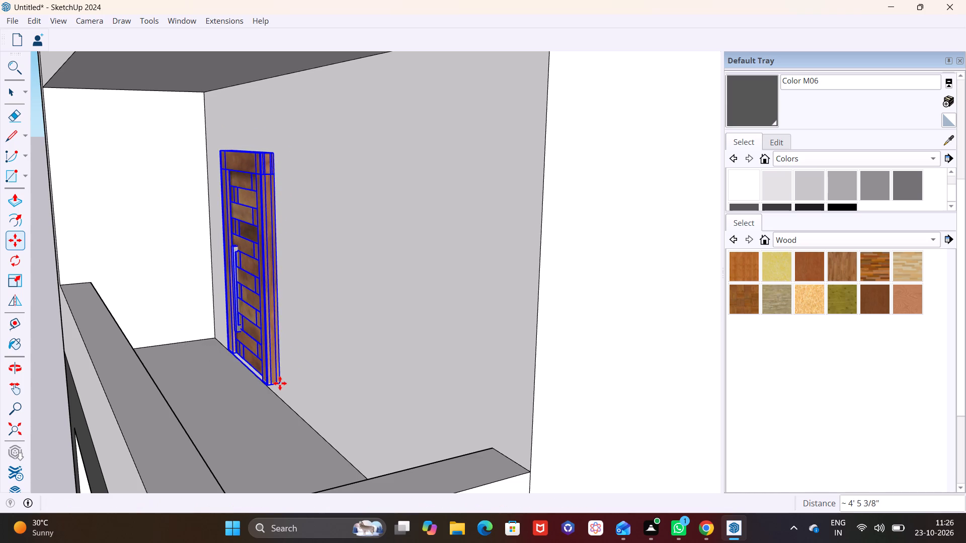
middle_drag(294, 373, 335, 359)
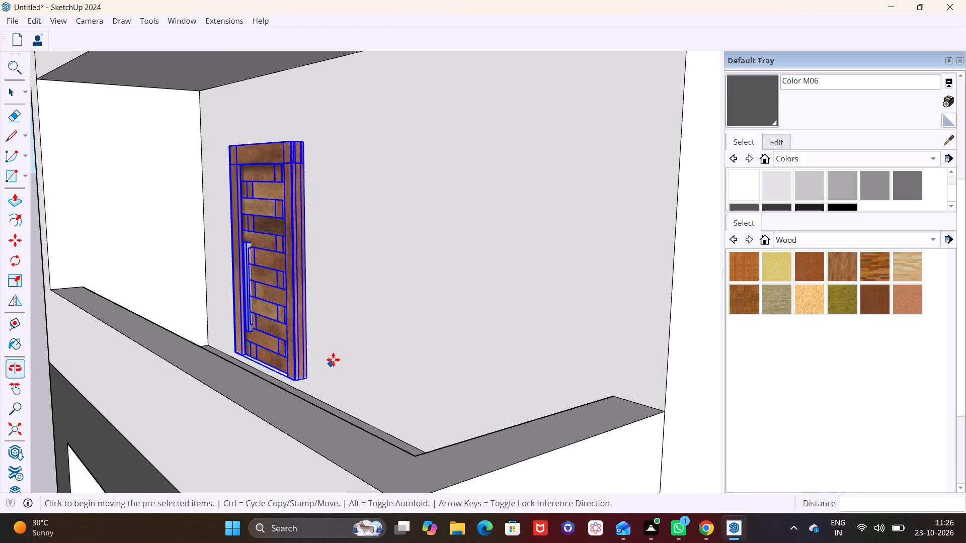
key(space)
click(343, 373)
Move the terrace door about 2' 3 1/8" along the back wall, away from the inner side-wall corner.
scroll(367, 347, down, 3)
middle_drag(387, 349, 565, 309)
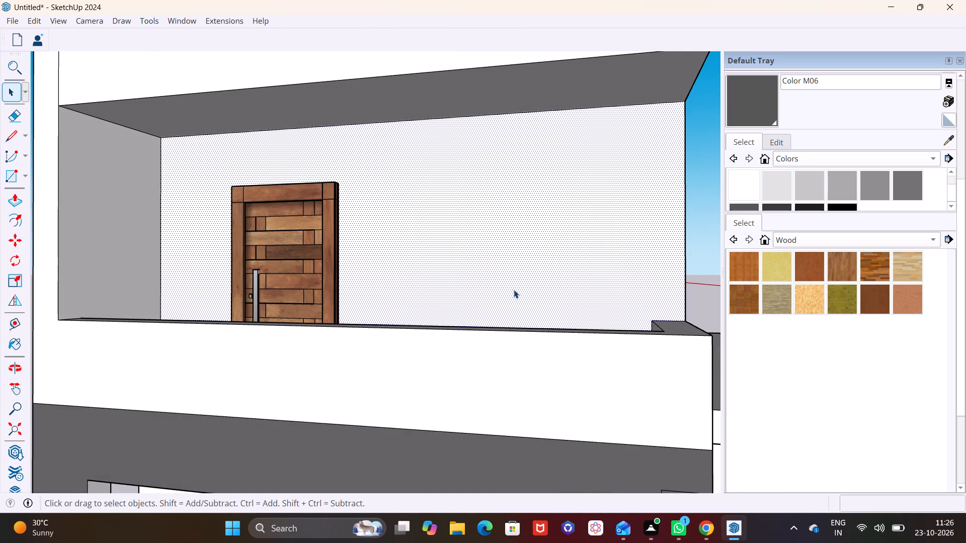
click(514, 290)
scroll(514, 282, down, 4)
click(0, 233)
scroll(239, 285, down, 1)
middle_drag(239, 285, 221, 344)
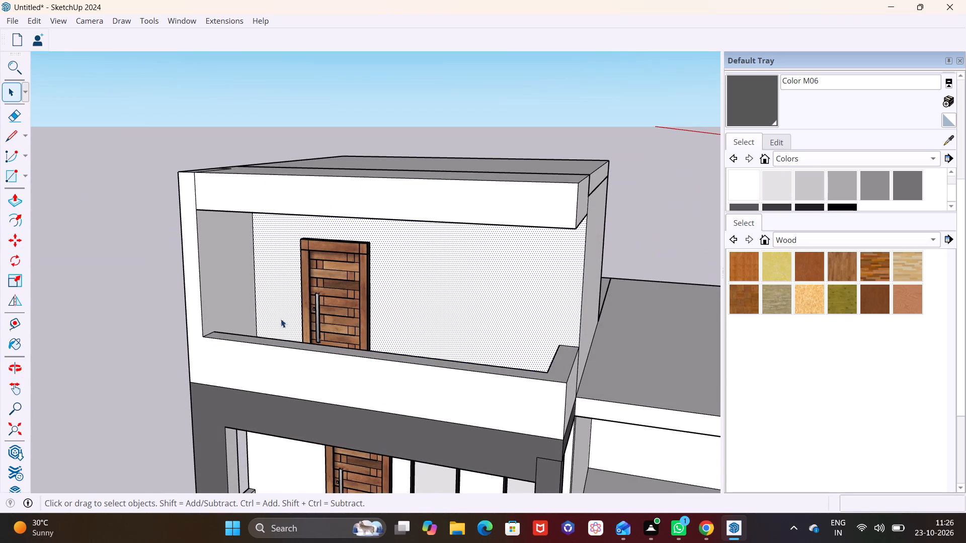
scroll(366, 276, up, 6)
middle_drag(357, 293, 240, 283)
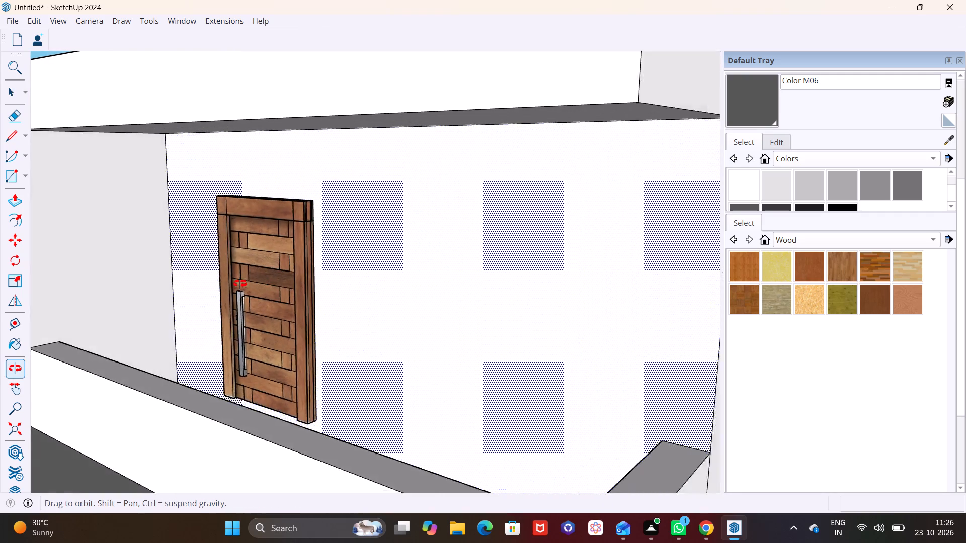
middle_drag(240, 283, 234, 287)
click(269, 289)
key(m)
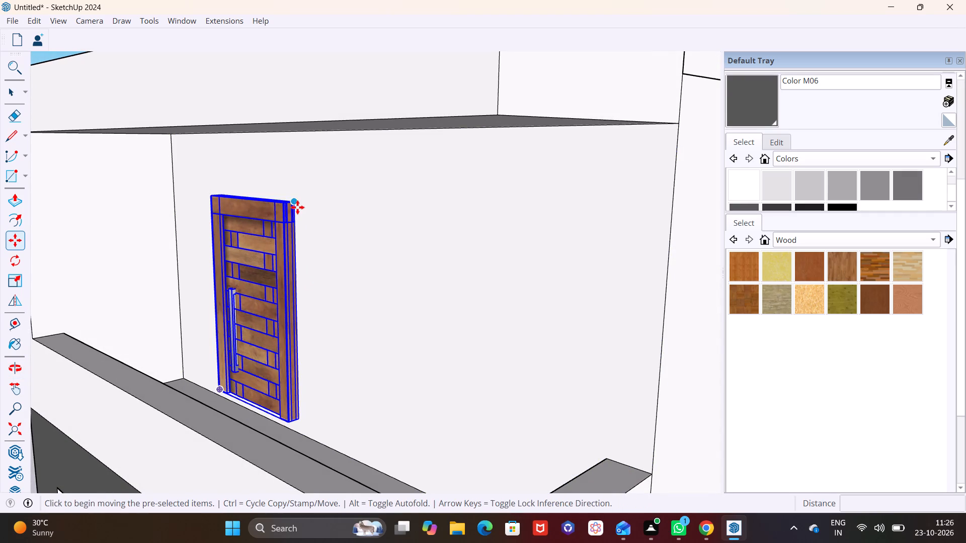
click(296, 203)
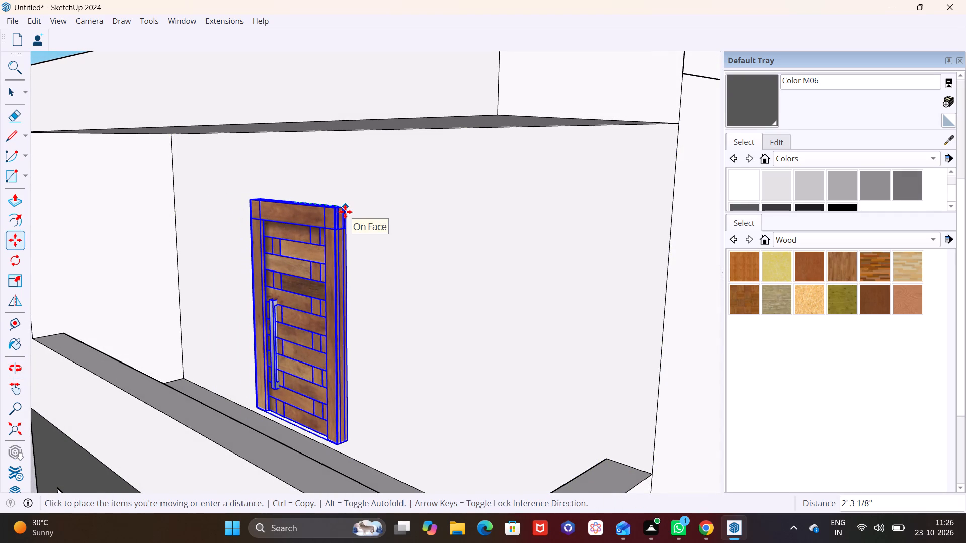
click(345, 212)
key(space)
click(233, 318)
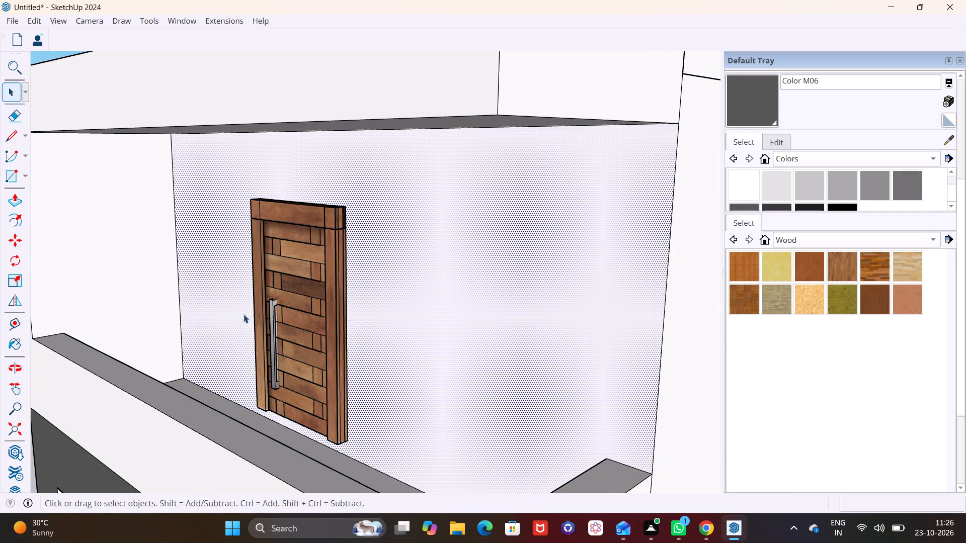
Copy the framed window beside the lower balcony door up onto the terrace's back wall beside the new door.
middle_drag(232, 308, 277, 242)
scroll(295, 278, down, 7)
scroll(325, 322, down, 2)
middle_drag(328, 323, 337, 345)
scroll(355, 413, down, 1)
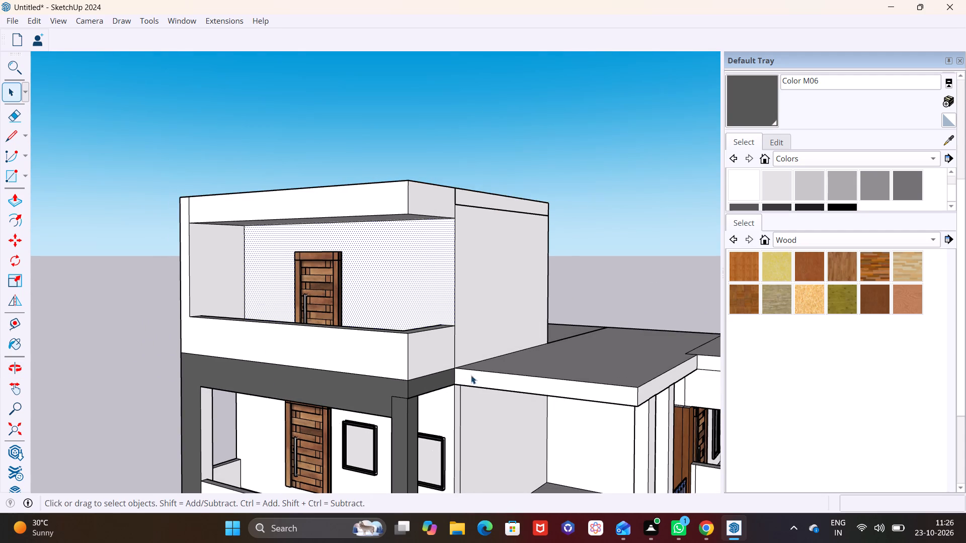
middle_drag(482, 420, 454, 426)
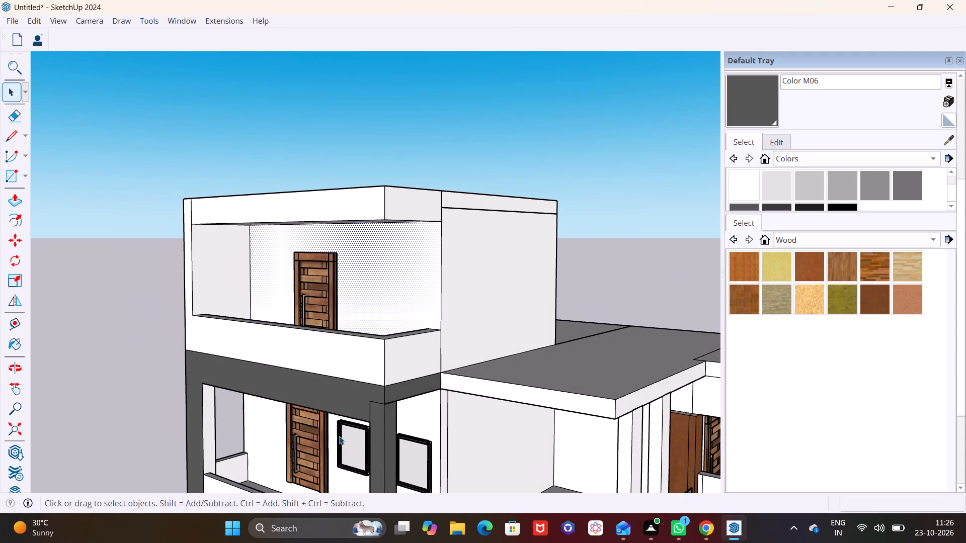
click(358, 423)
key(m)
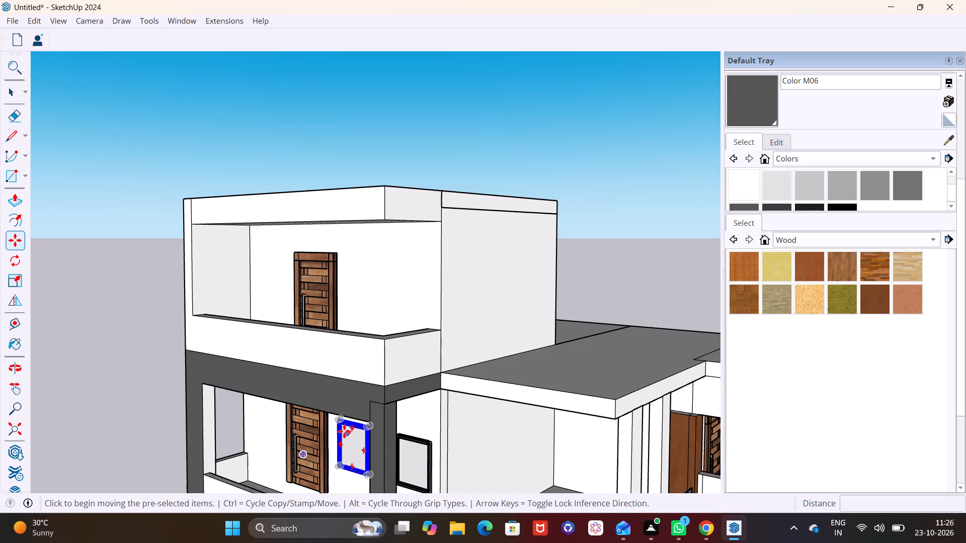
click(341, 423)
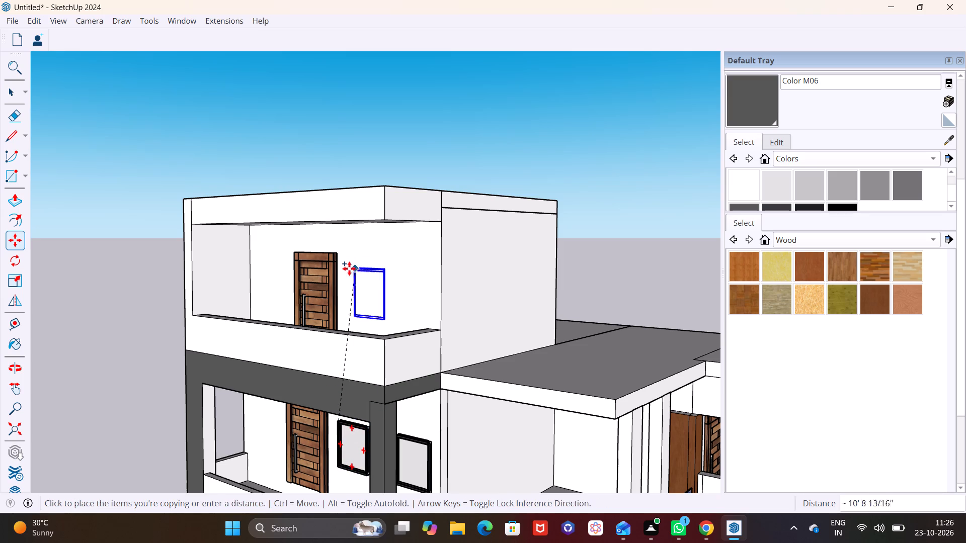
click(355, 259)
Move the copied window about 4 1/4" outward so its frame projects from the terrace's back wall.
middle_drag(439, 297, 330, 326)
scroll(318, 277, up, 7)
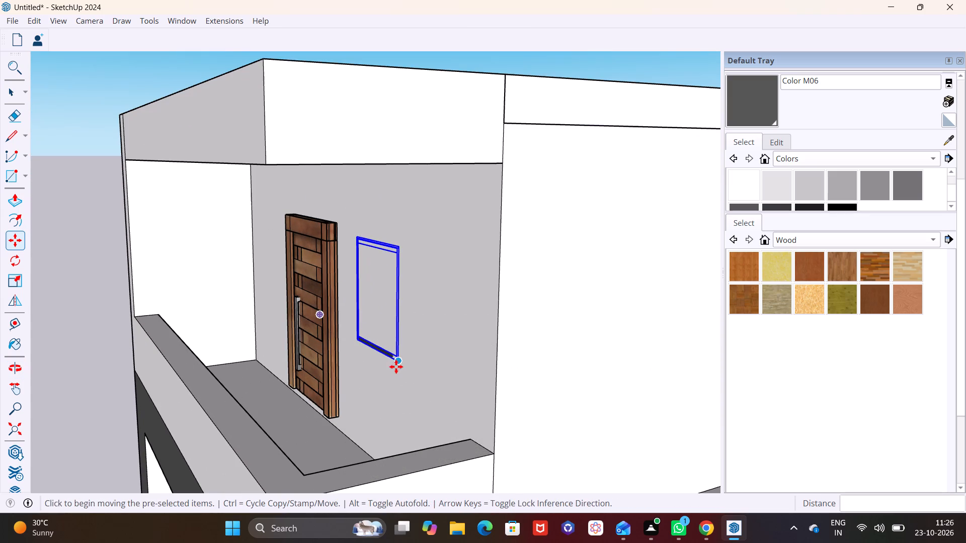
click(398, 359)
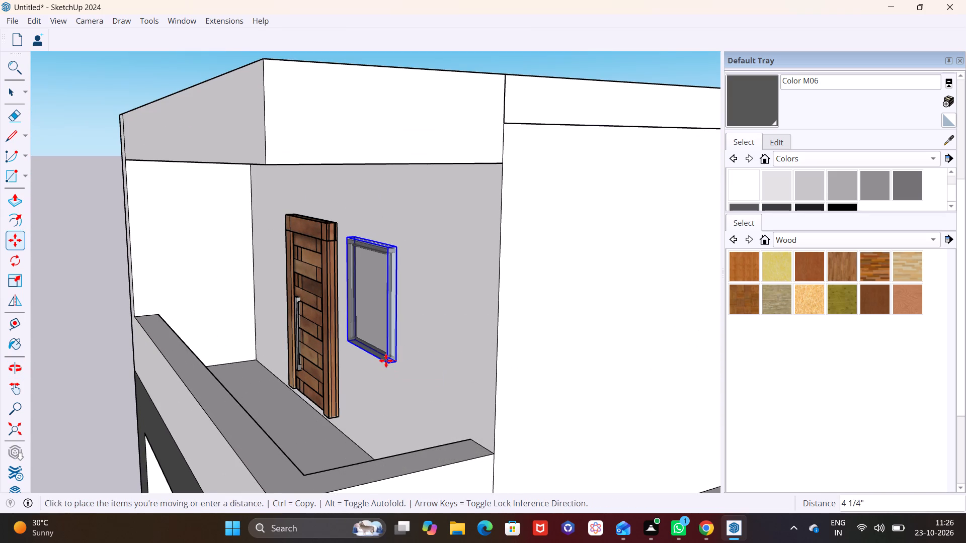
click(386, 360)
click(10, 92)
click(73, 188)
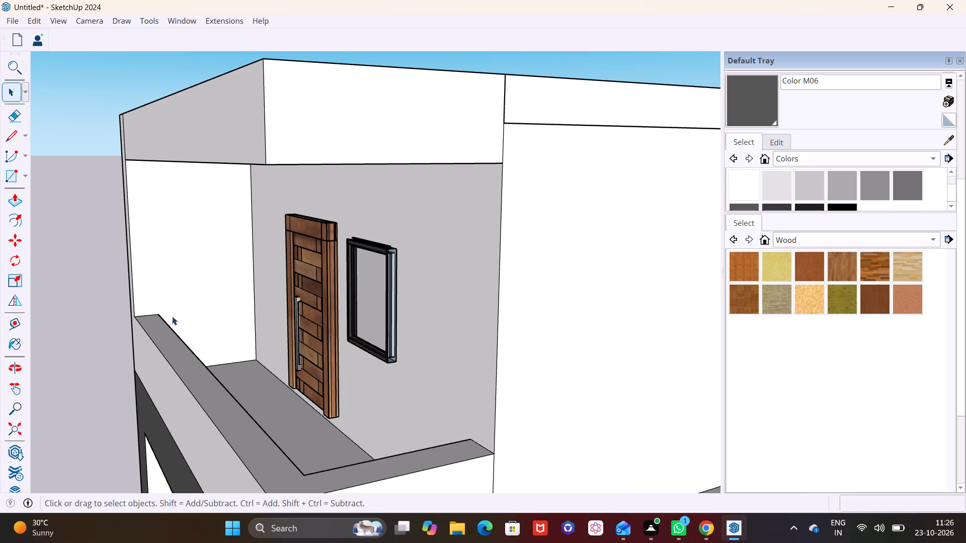
Paint the front and side faces of the two upper-floor front balcony columns with Color M06.
scroll(200, 349, down, 6)
scroll(226, 392, down, 3)
middle_drag(250, 395, 381, 345)
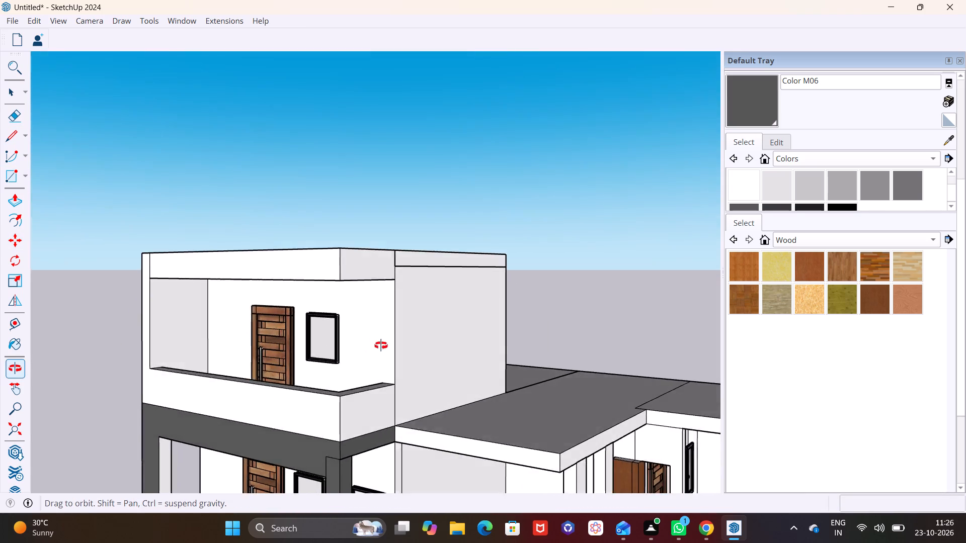
middle_drag(381, 345, 398, 333)
scroll(398, 347, down, 5)
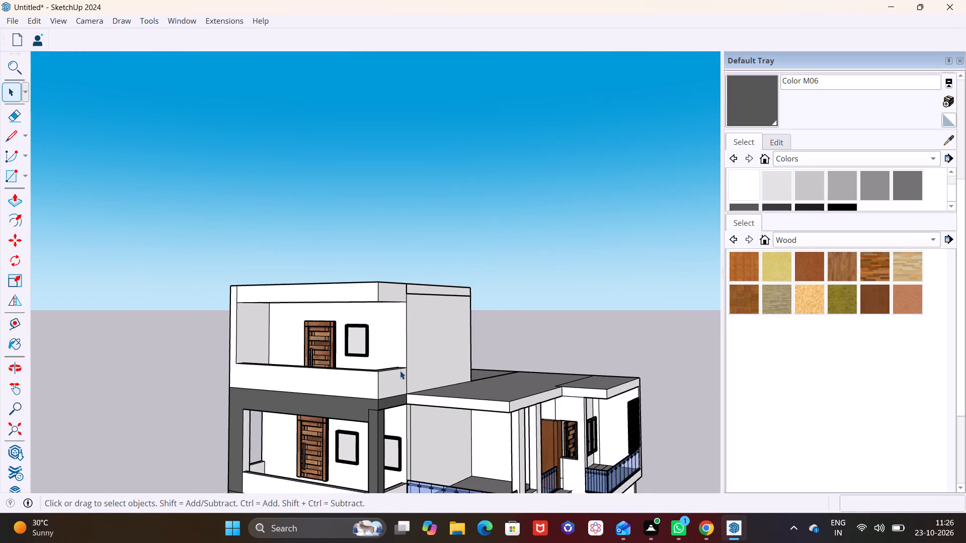
scroll(400, 371, down, 2)
middle_drag(425, 391, 320, 408)
shift+middle_drag(390, 411, 391, 411)
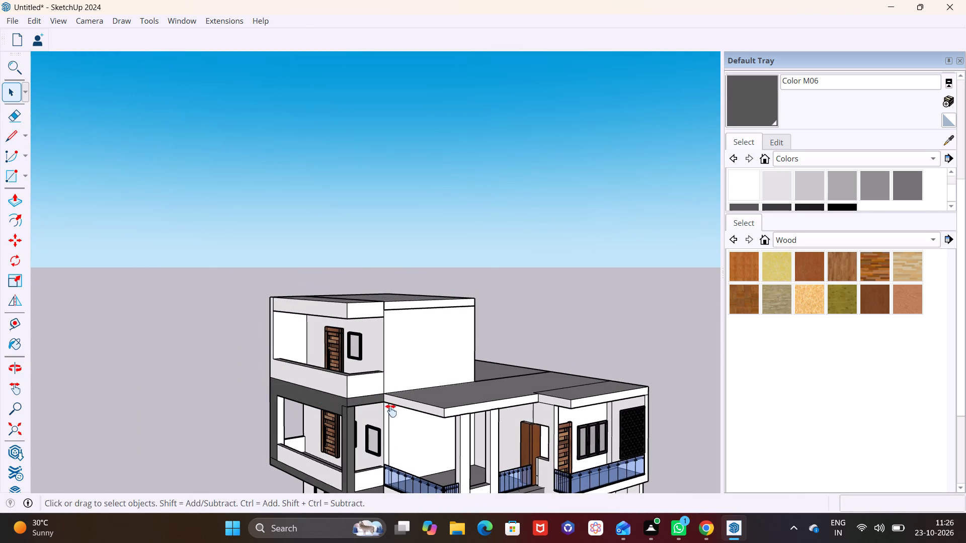
shift+middle_drag(391, 411, 364, 297)
scroll(364, 305, up, 2)
click(756, 105)
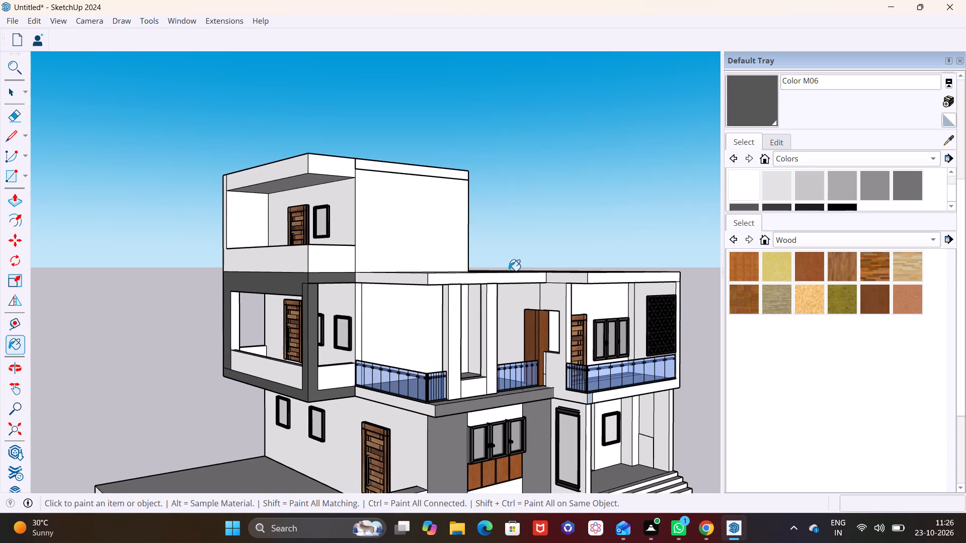
click(459, 317)
click(445, 325)
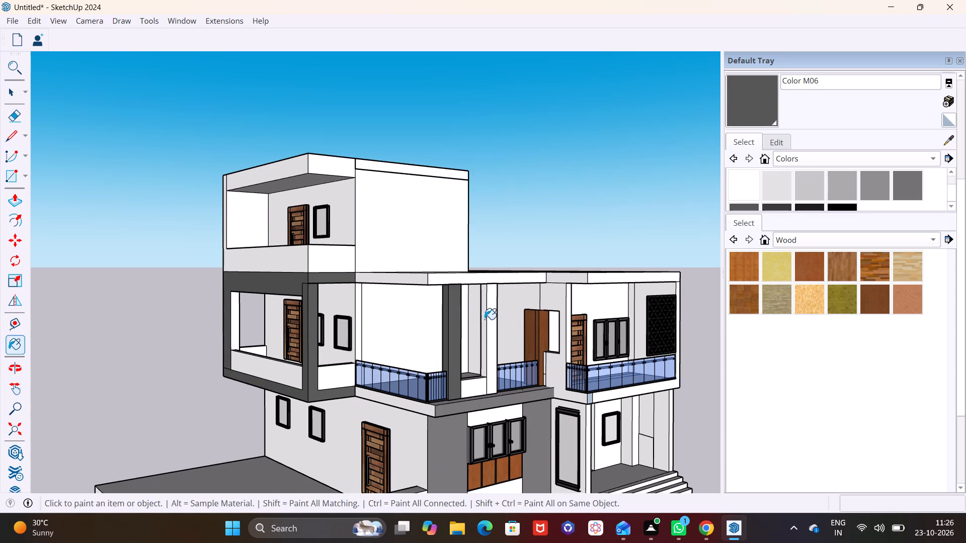
click(485, 319)
click(492, 314)
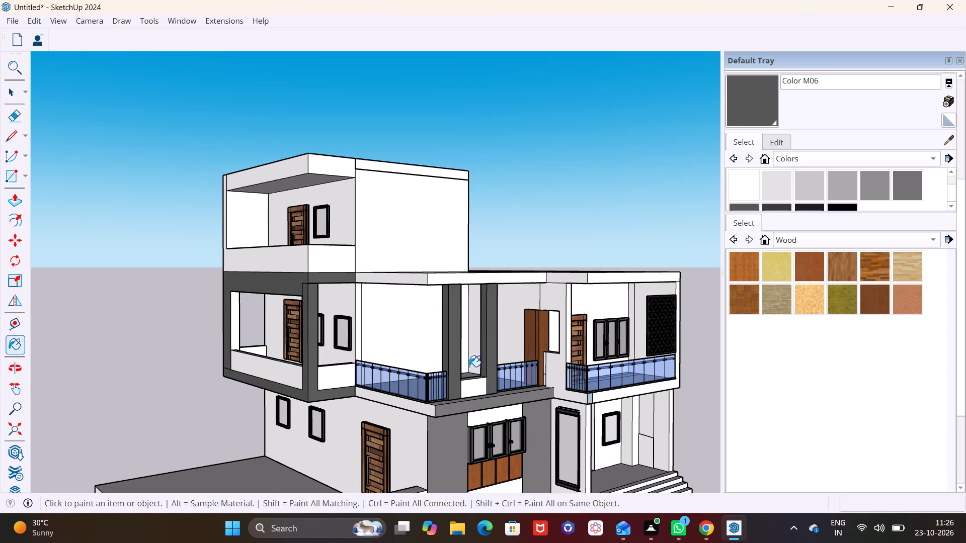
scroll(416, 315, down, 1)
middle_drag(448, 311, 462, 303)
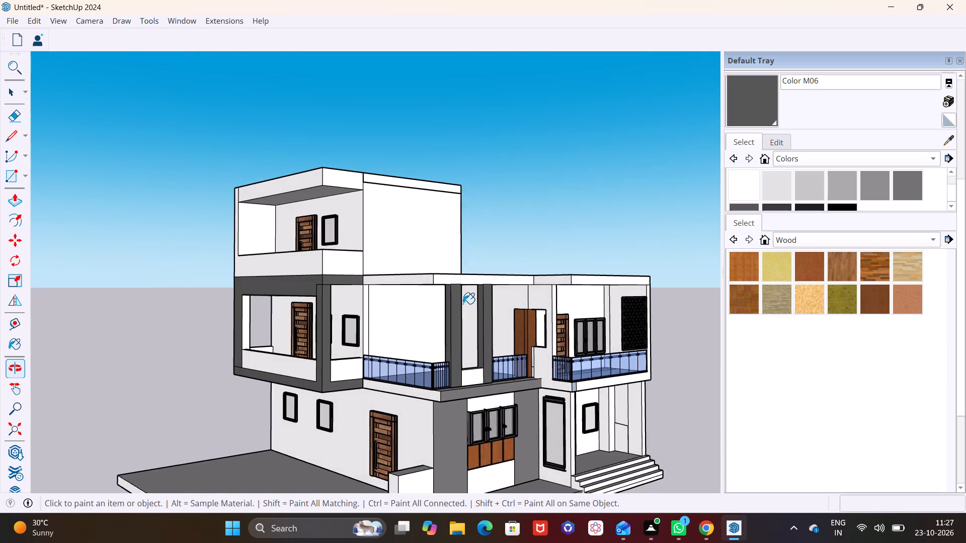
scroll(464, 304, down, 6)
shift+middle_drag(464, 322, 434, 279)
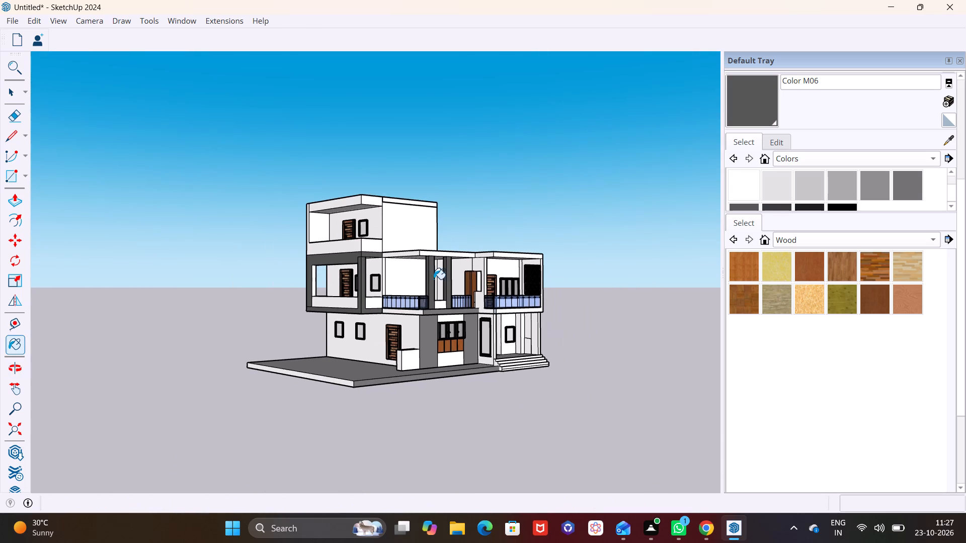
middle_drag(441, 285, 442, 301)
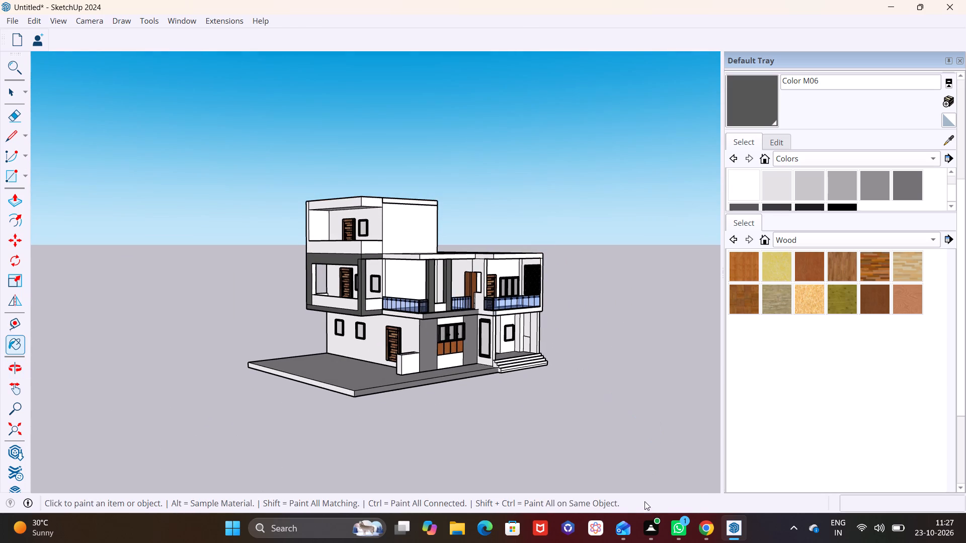
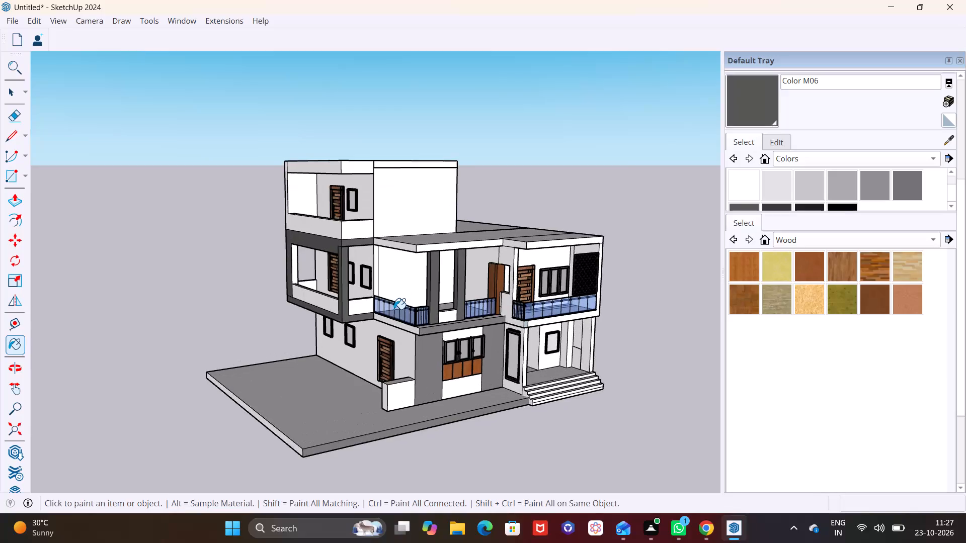
Examine the whole house exterior from the corner and the front, checking the dark grey facade accents.
scroll(394, 309, up, 1)
scroll(394, 309, down, 1)
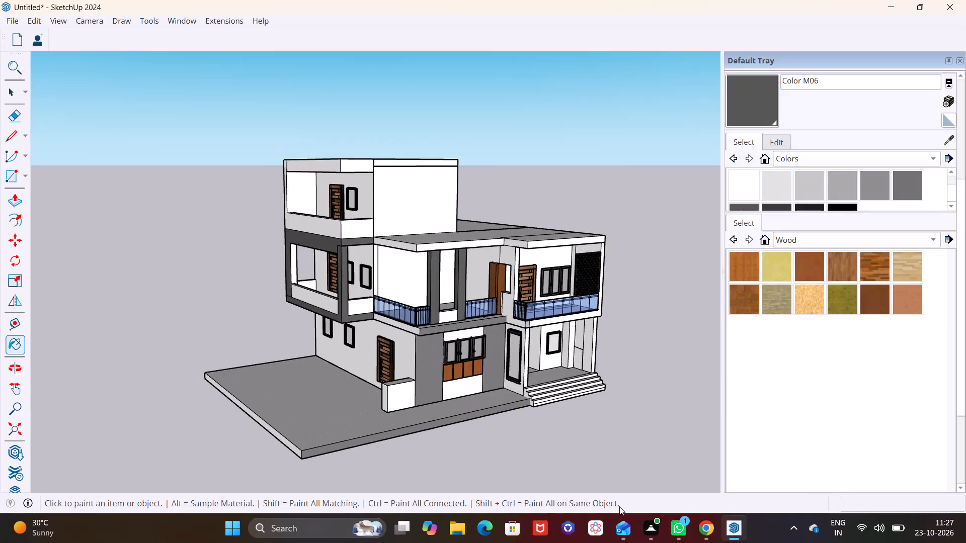
scroll(623, 512, right, 3)
scroll(465, 406, up, 8)
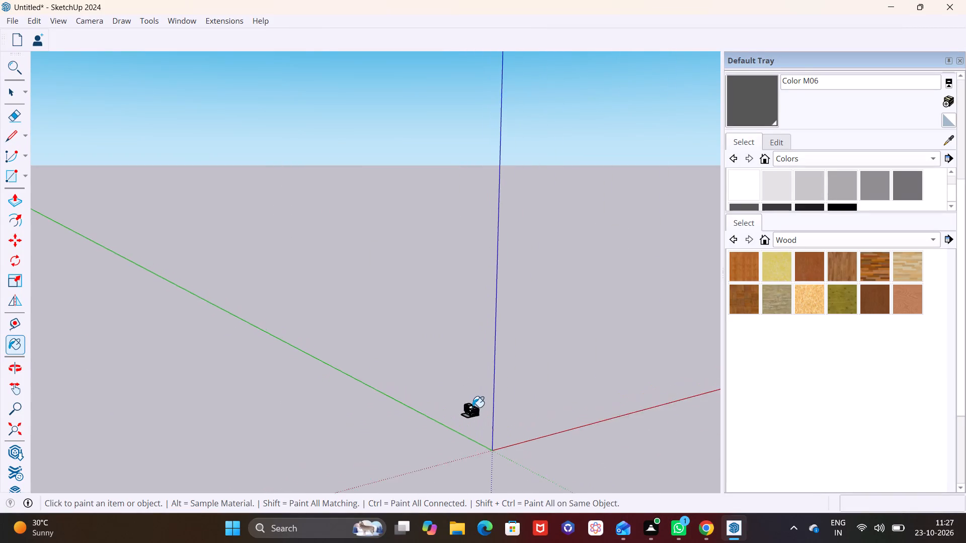
scroll(472, 407, up, 17)
key(space)
scroll(515, 419, up, 6)
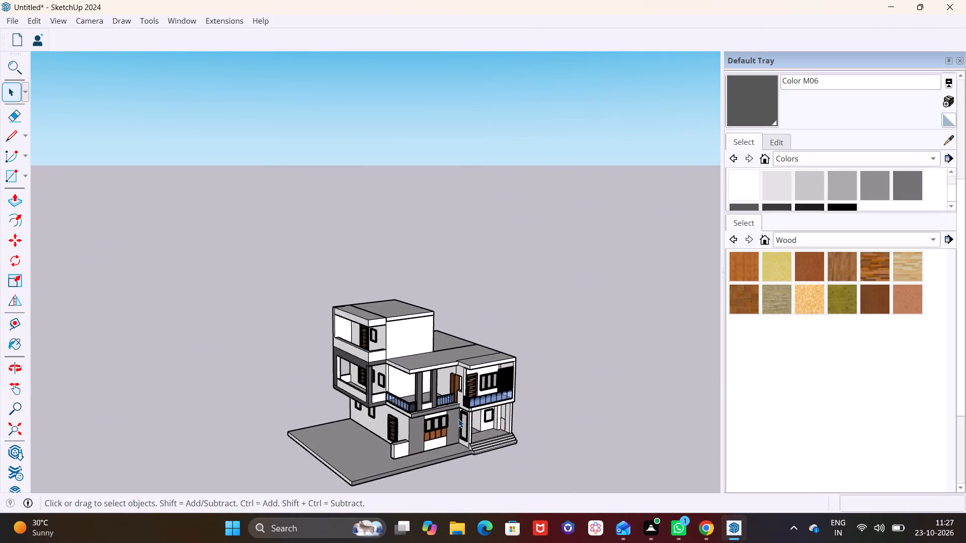
scroll(458, 419, up, 5)
shift+middle_drag(443, 410, 506, 277)
middle_drag(520, 331, 380, 352)
scroll(387, 353, down, 3)
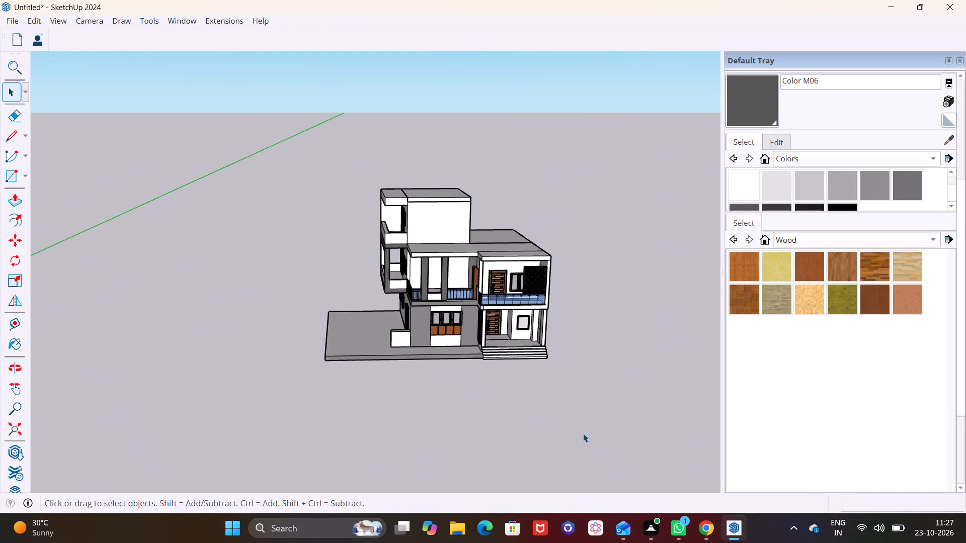
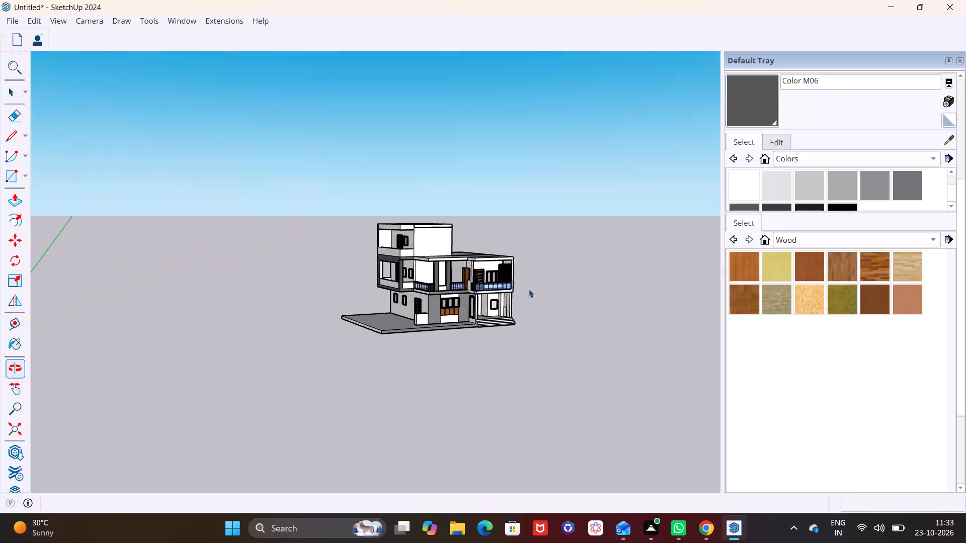
Save the house model to the Desktop folder as ELEVATION11 in SketchUp Models format.
scroll(358, 289, up, 3)
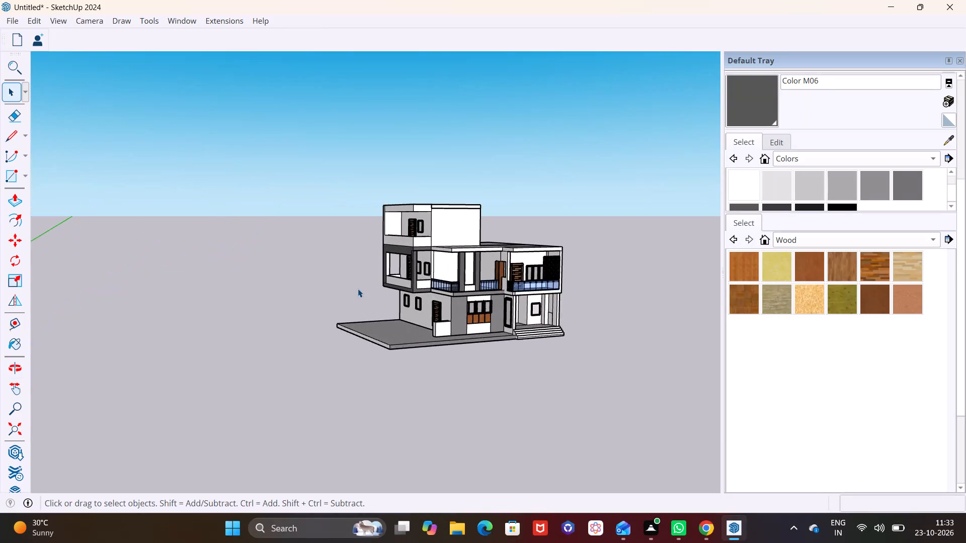
scroll(358, 289, up, 4)
middle_drag(430, 336, 262, 362)
middle_drag(287, 358, 326, 375)
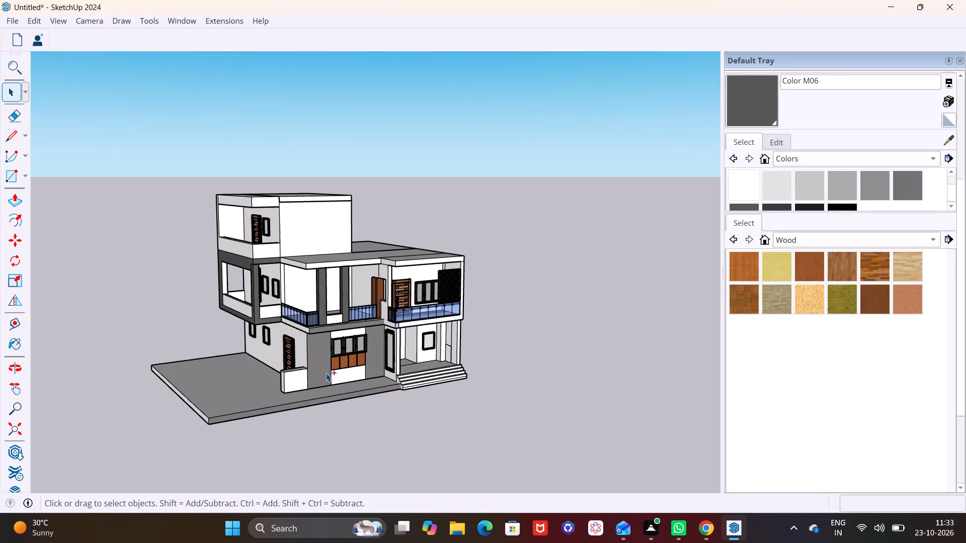
key(ctrl+s)
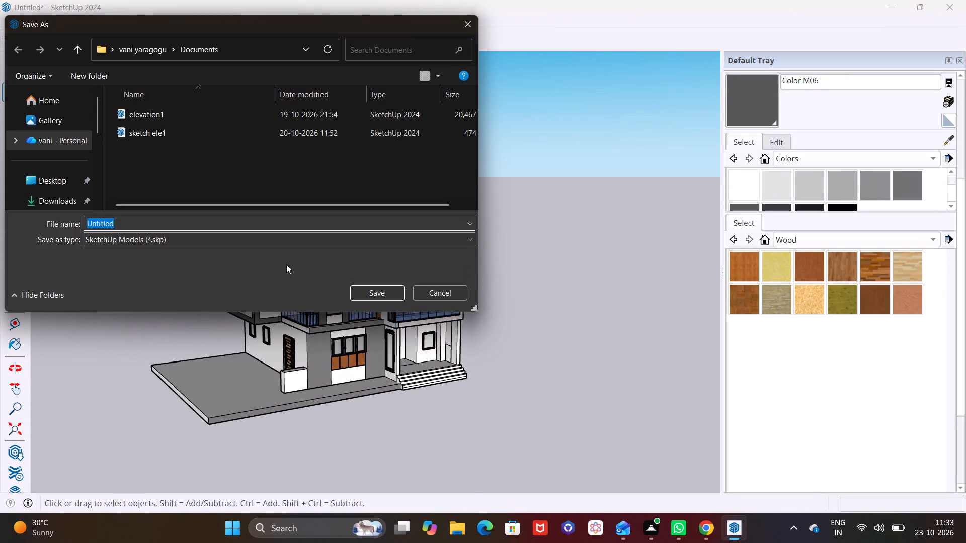
key(BackSpace)
text(ELEVATIIN1)
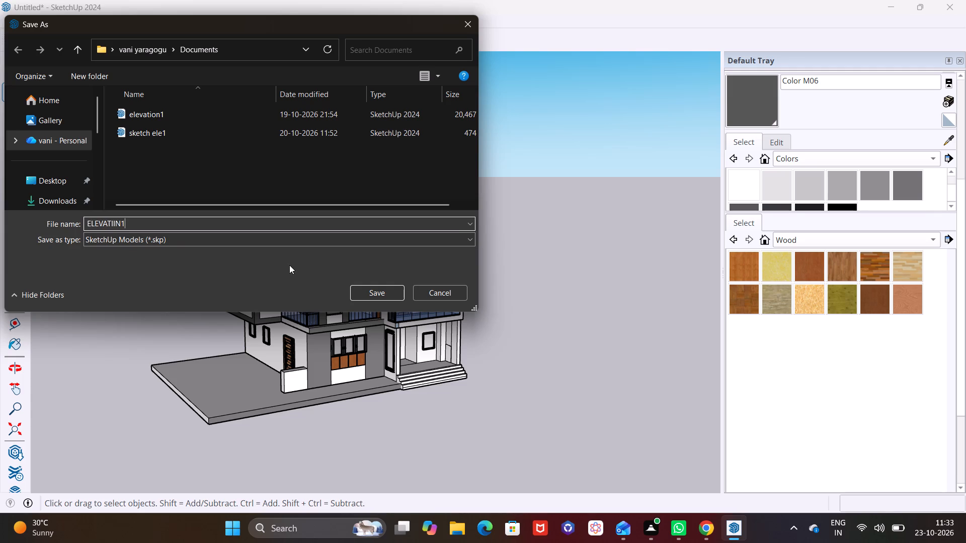
key(BackSpace)
key(BackSpace)
key(BackSpace)
text(ON1)
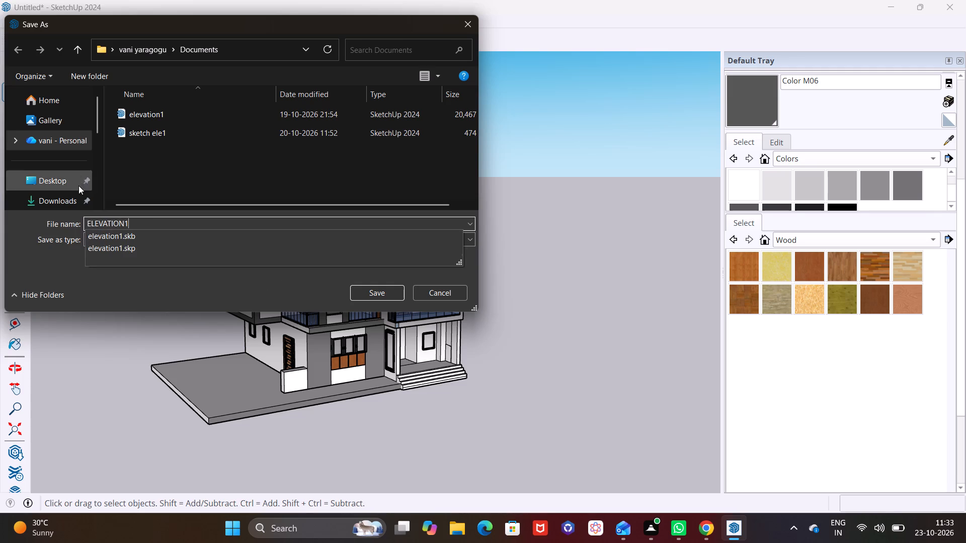
key(1)
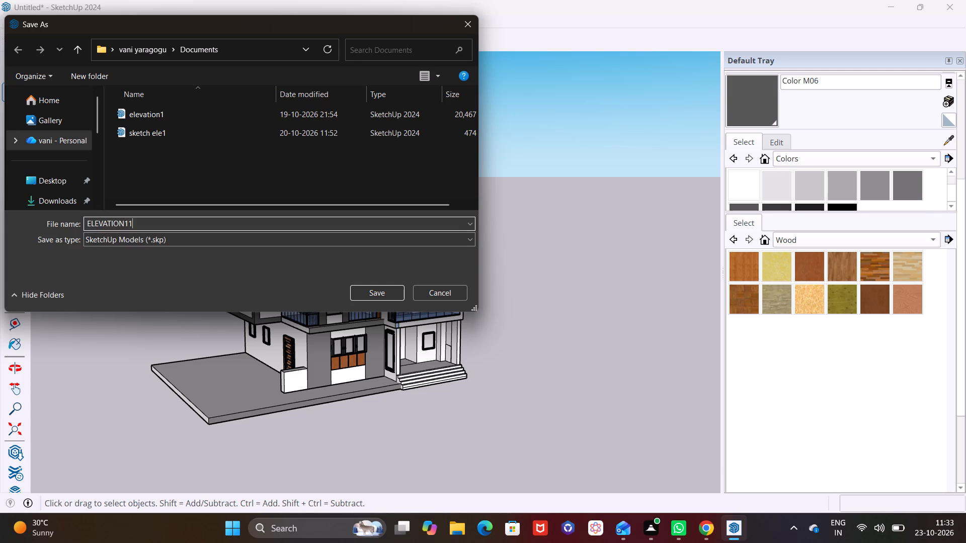
click(62, 181)
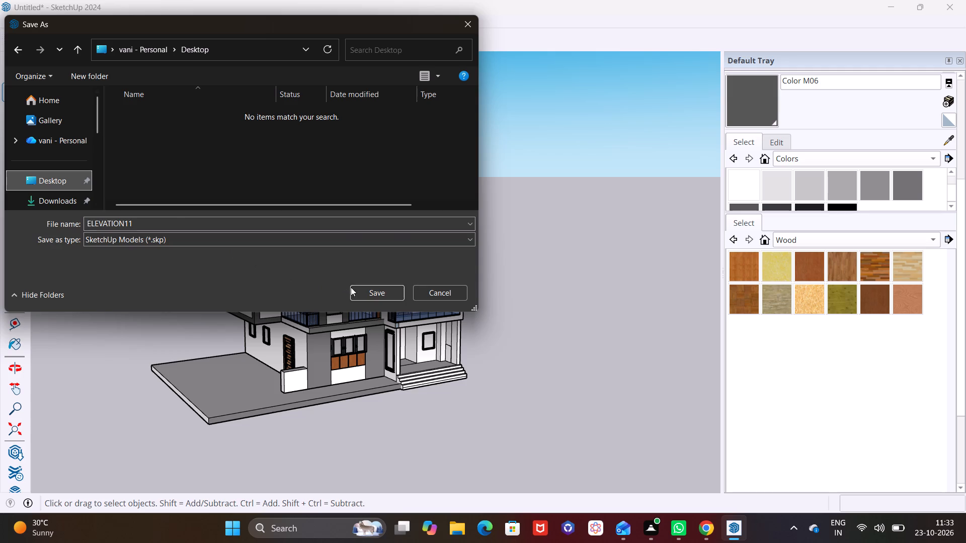
click(353, 291)
Examine the house exterior from the front and the corner, checking the balconies, roofs and unpainted white walls.
middle_drag(386, 353, 459, 307)
scroll(287, 314, up, 4)
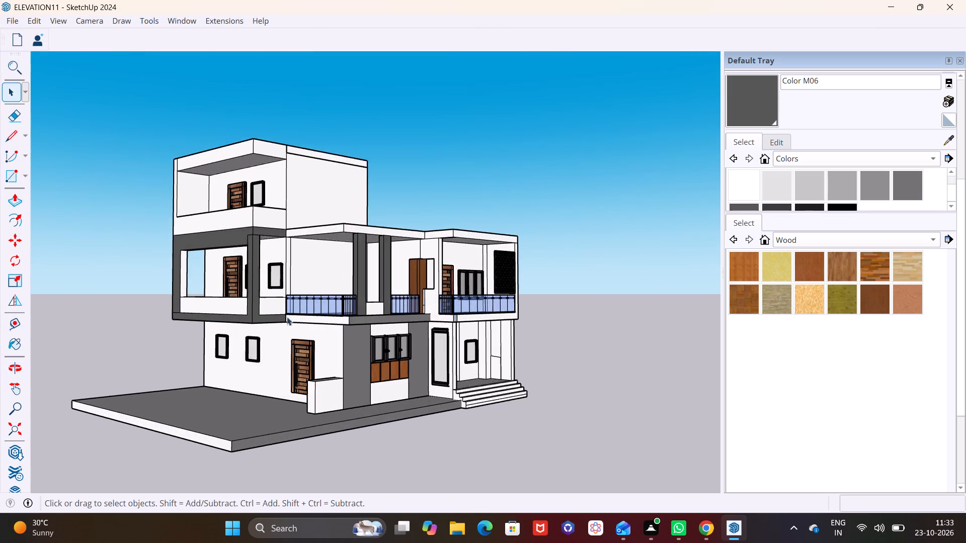
scroll(287, 317, up, 2)
middle_drag(297, 336, 325, 349)
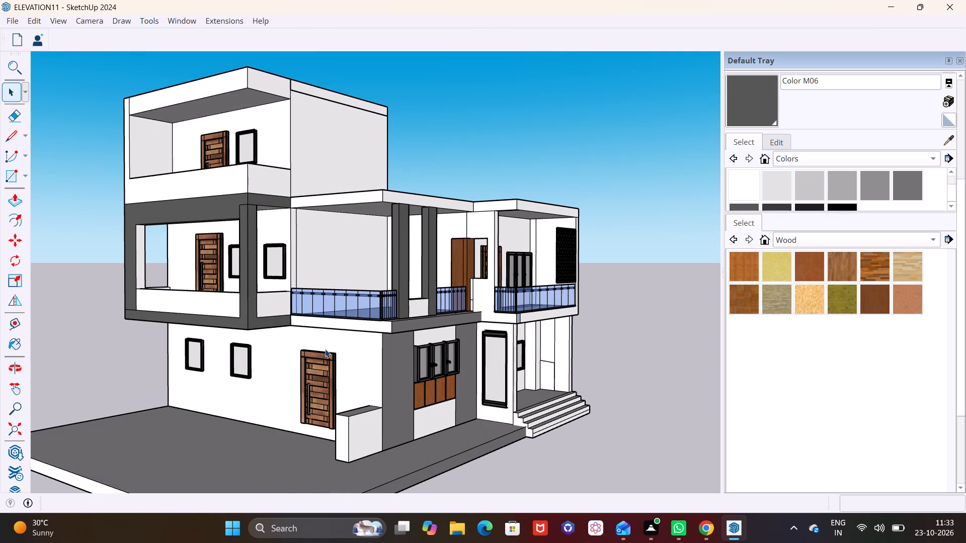
middle_drag(325, 349, 198, 358)
scroll(292, 311, up, 1)
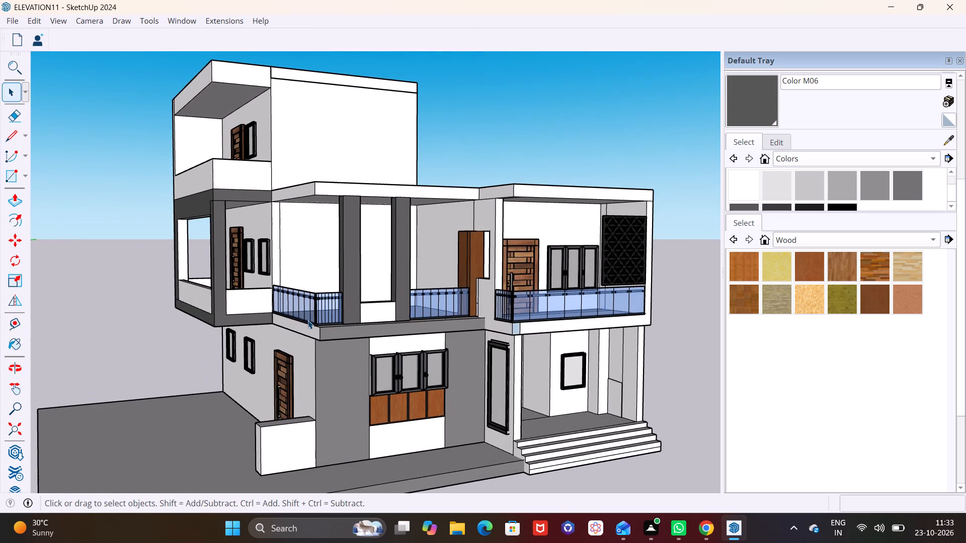
scroll(308, 320, down, 4)
middle_drag(429, 297, 408, 290)
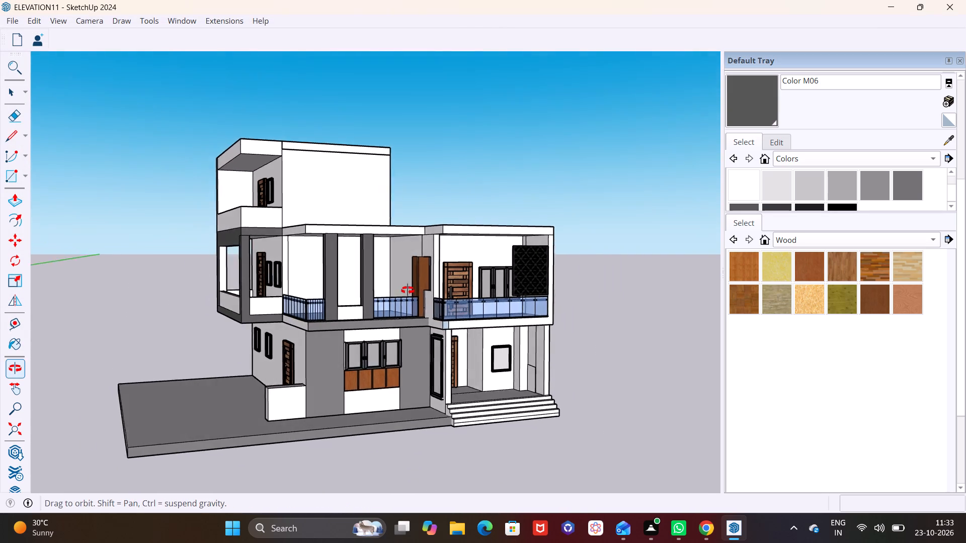
middle_drag(408, 290, 510, 295)
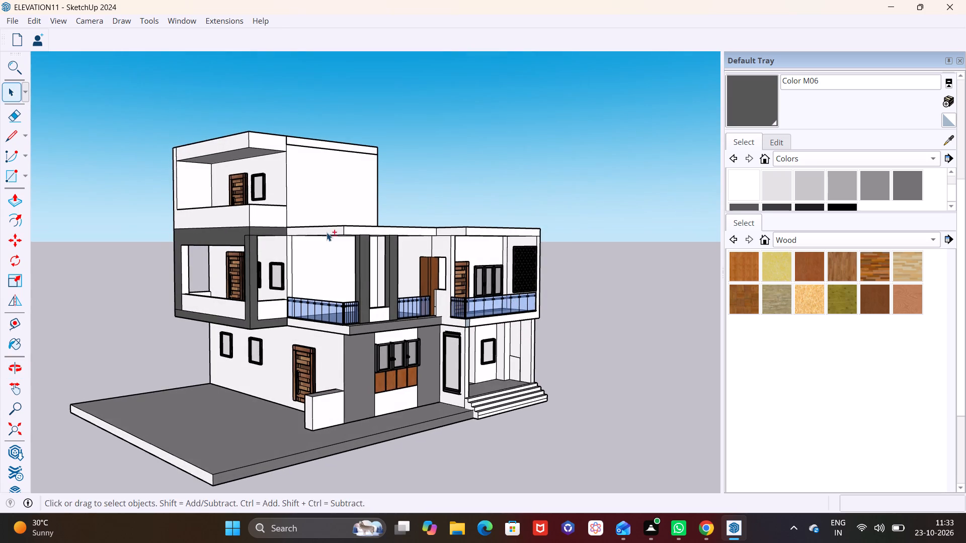
shift+middle_drag(327, 232, 320, 285)
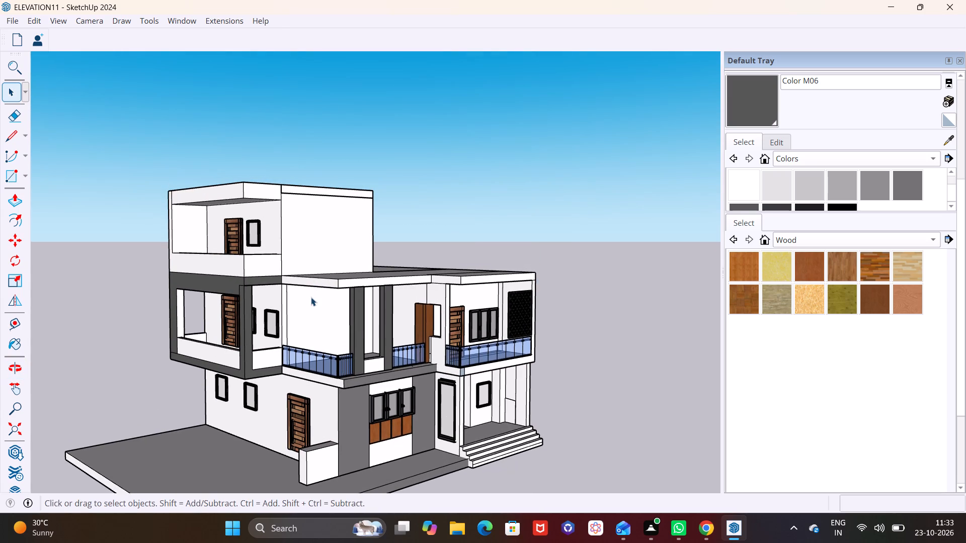
scroll(276, 295, down, 3)
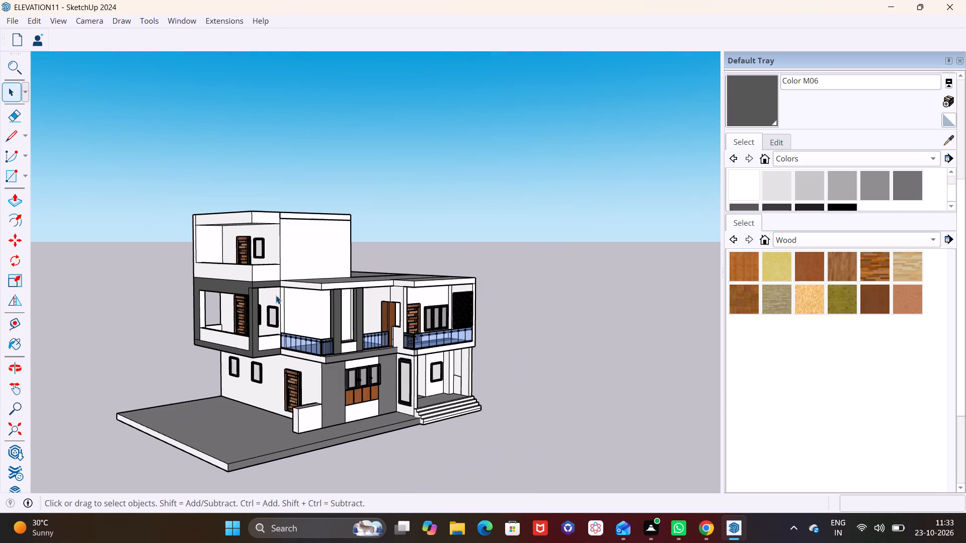
shift+middle_drag(267, 292, 224, 328)
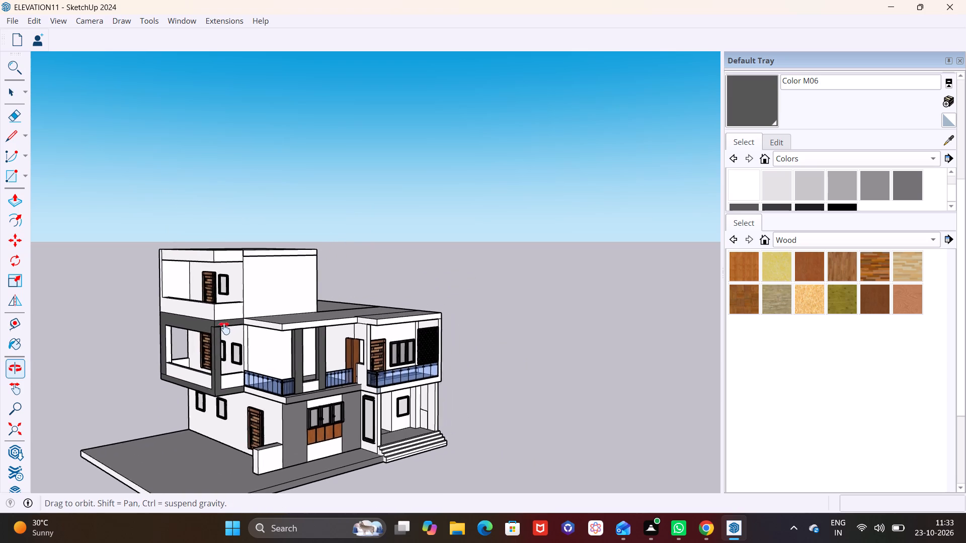
shift+middle_drag(224, 328, 170, 331)
middle_drag(228, 339, 291, 333)
scroll(268, 334, down, 1)
middle_drag(276, 350, 275, 327)
scroll(276, 350, down, 1)
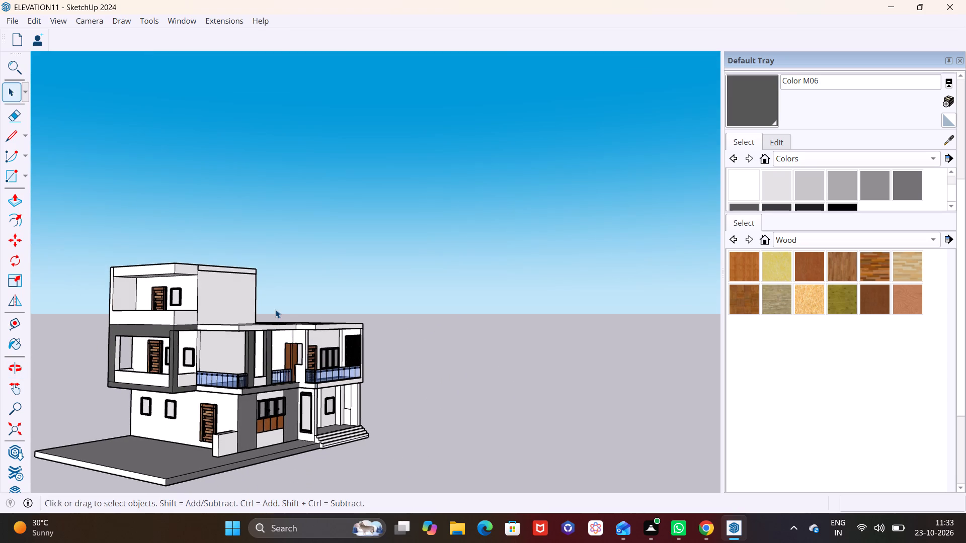
Paint the first-floor balcony wall behind the railing and dark grey columns with Wood Floor Light.
scroll(242, 319, up, 4)
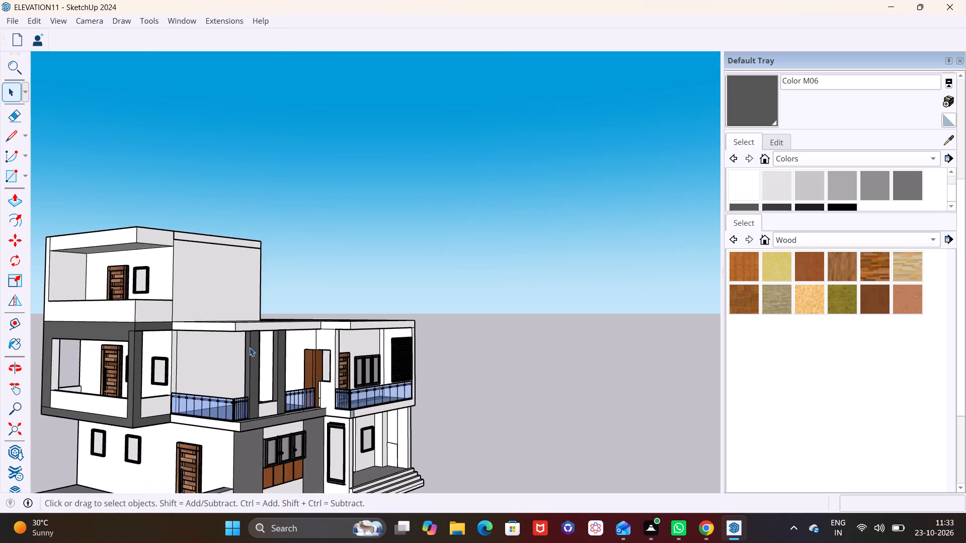
scroll(250, 347, up, 3)
shift+middle_drag(237, 332, 265, 251)
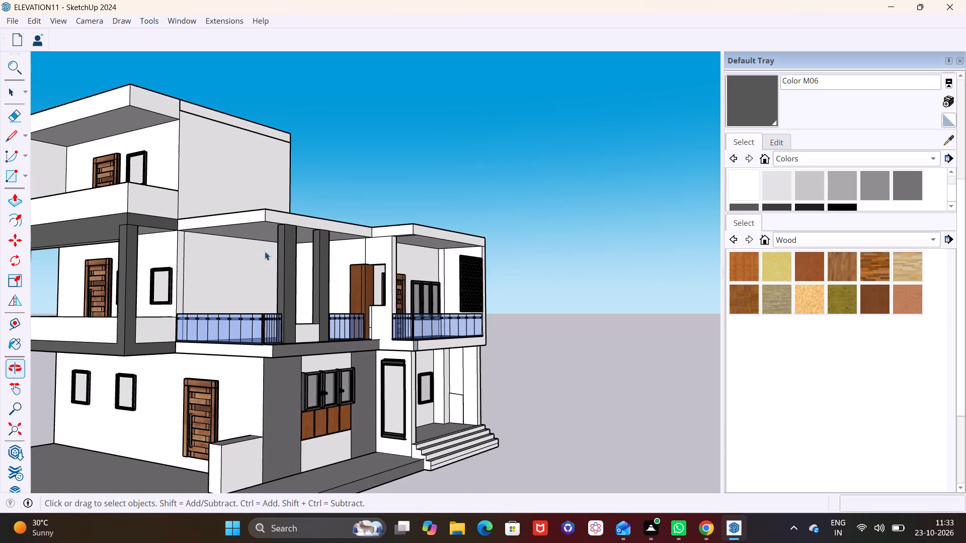
click(226, 274)
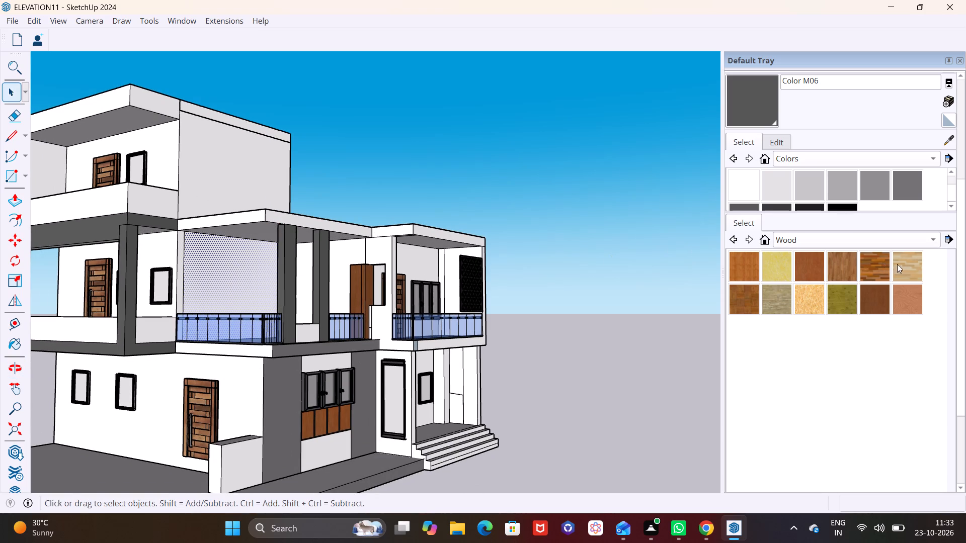
click(907, 264)
click(236, 259)
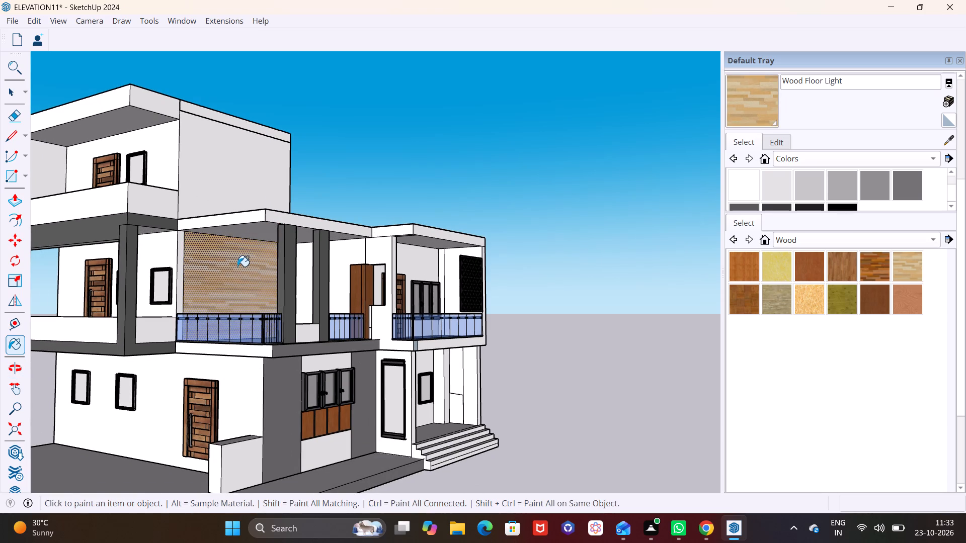
middle_drag(237, 266, 195, 304)
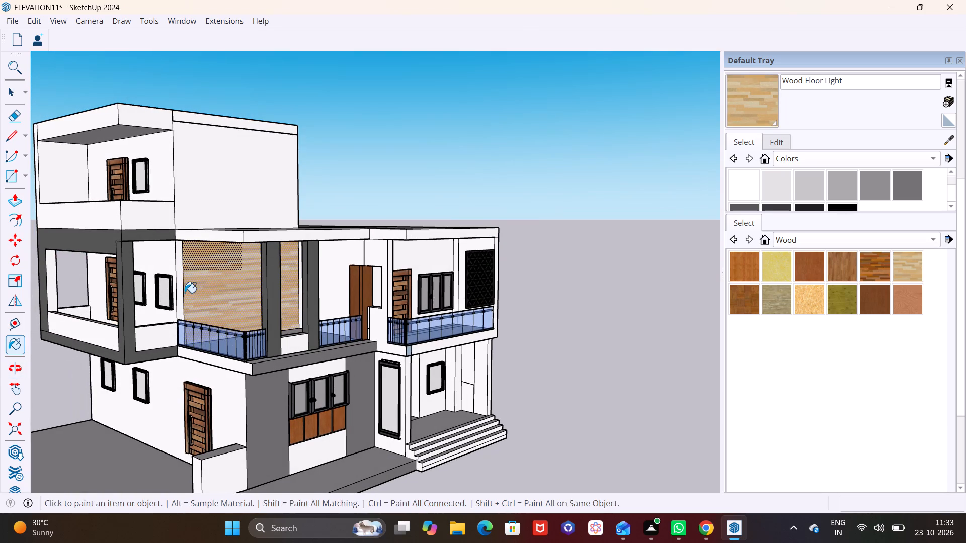
key(space)
click(347, 187)
Draw two vertical lines down the top-floor room's blank front wall, from the roof's upper edge to the lower roof, marking a middle strip.
middle_drag(206, 256, 256, 243)
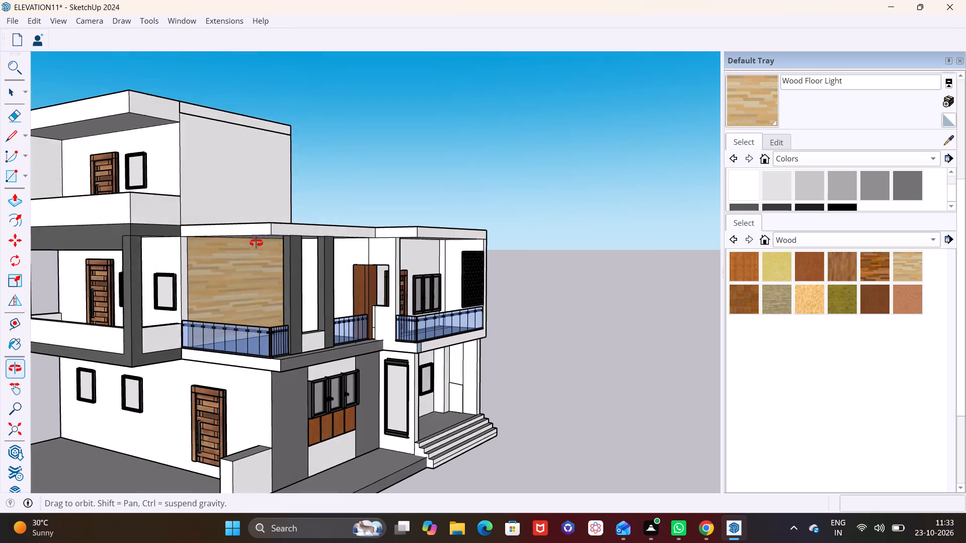
middle_drag(256, 243, 262, 239)
scroll(223, 222, down, 7)
shift+middle_drag(262, 225, 247, 250)
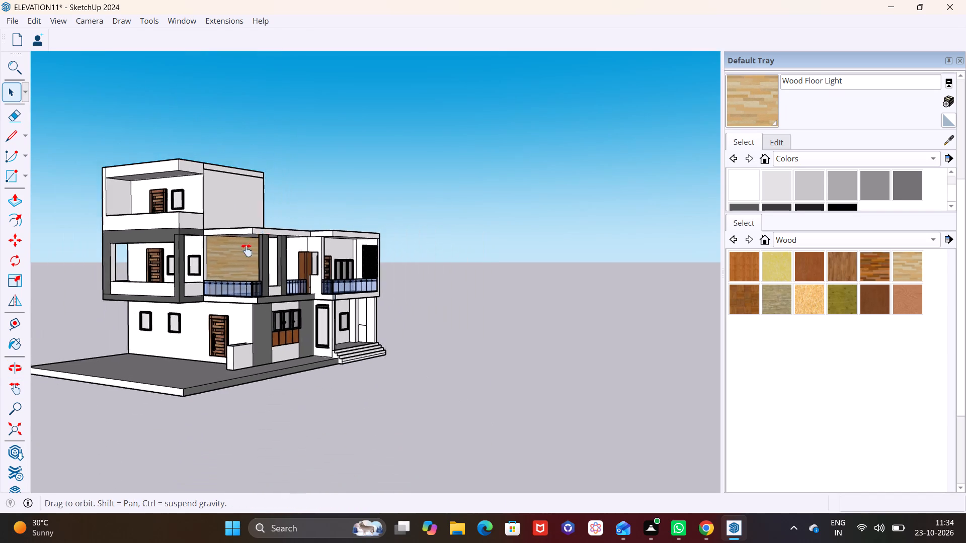
shift+middle_drag(247, 250, 249, 315)
middle_drag(192, 271, 106, 308)
scroll(246, 277, up, 2)
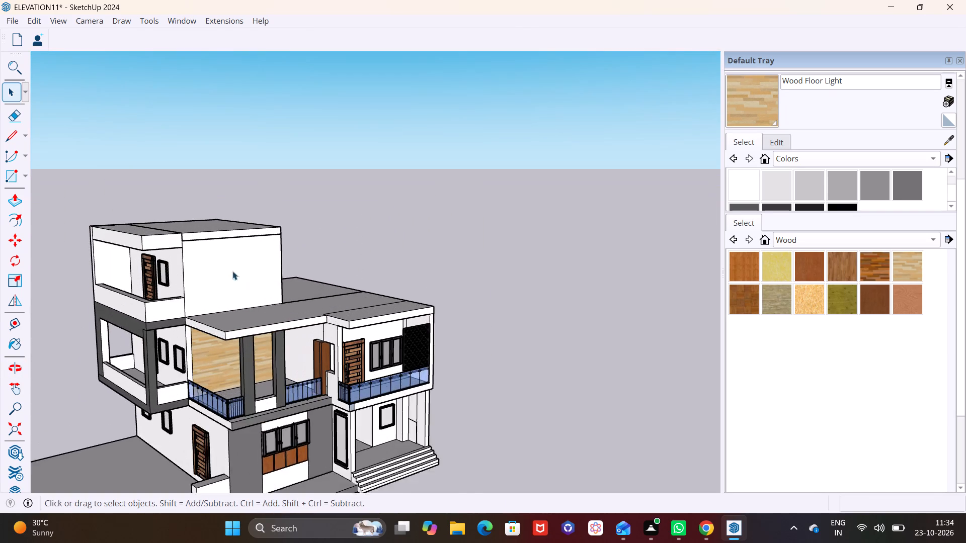
scroll(232, 271, up, 3)
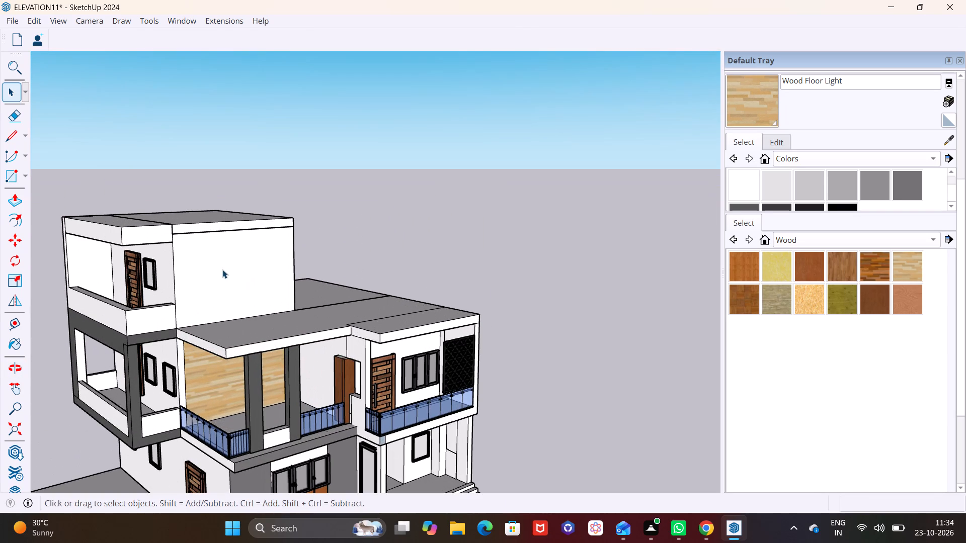
scroll(222, 271, up, 5)
click(12, 130)
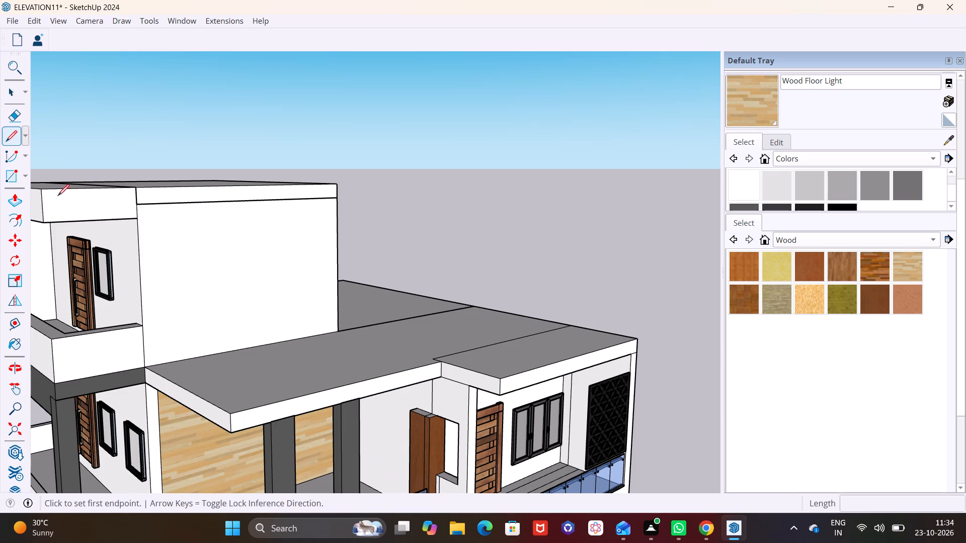
click(174, 187)
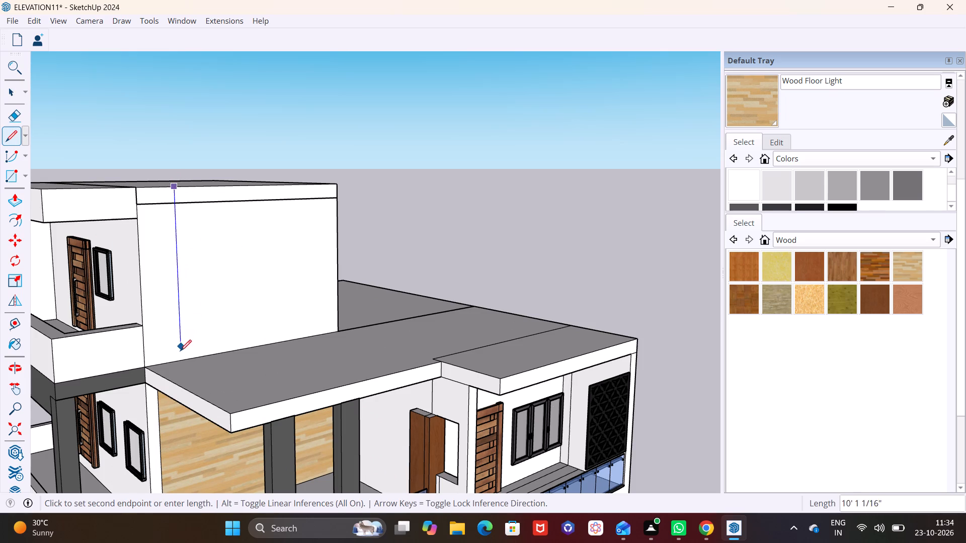
click(178, 361)
key(space)
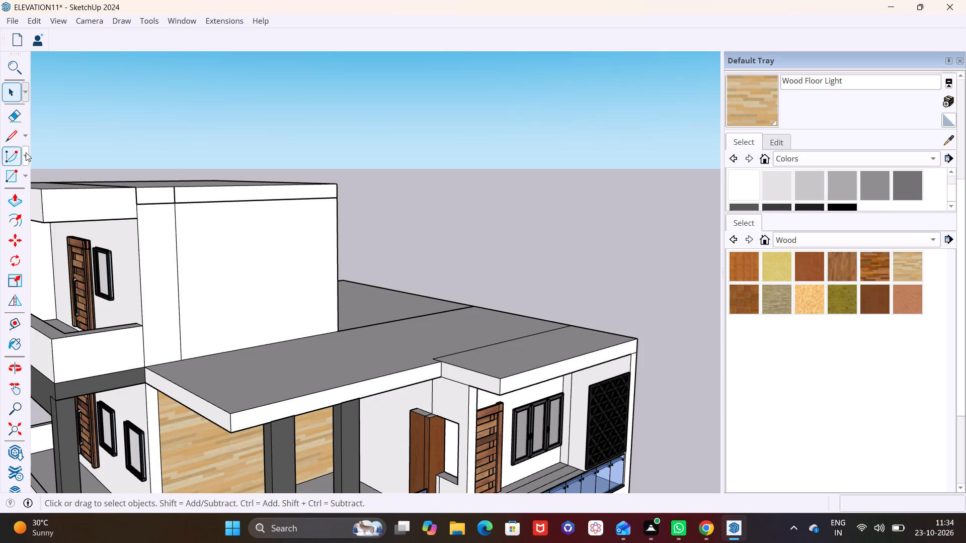
click(11, 137)
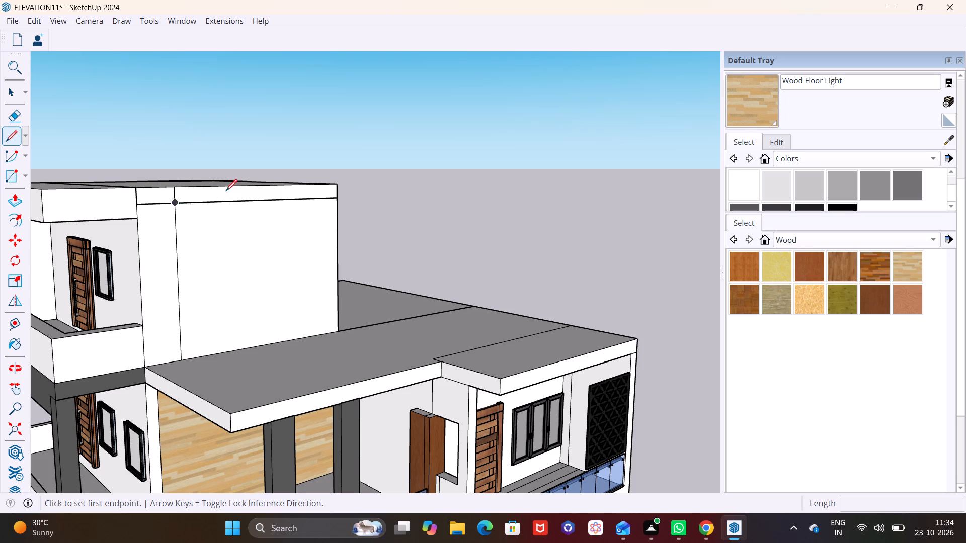
click(227, 187)
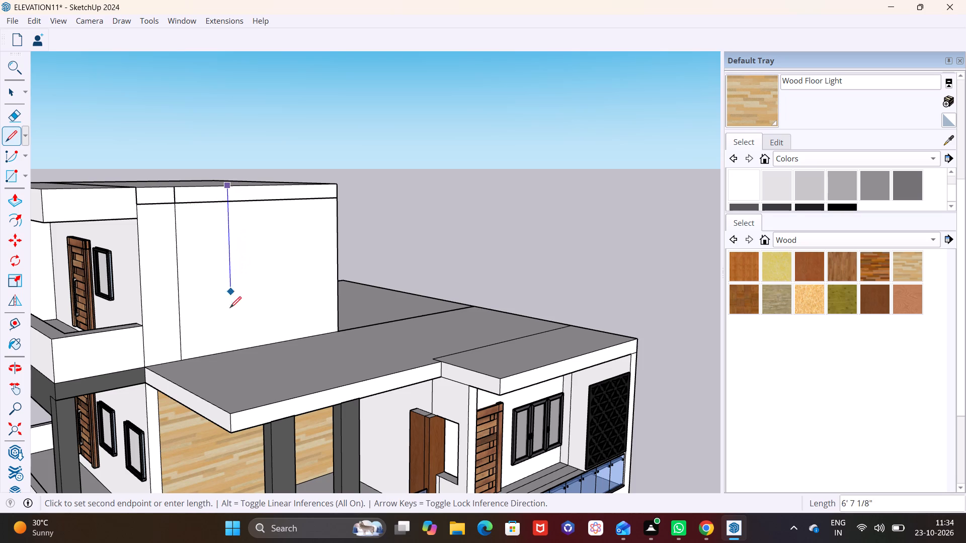
click(228, 350)
key(space)
Paint the strip between the two vertical lines on the top-floor wall with Wood Floor Light.
click(155, 265)
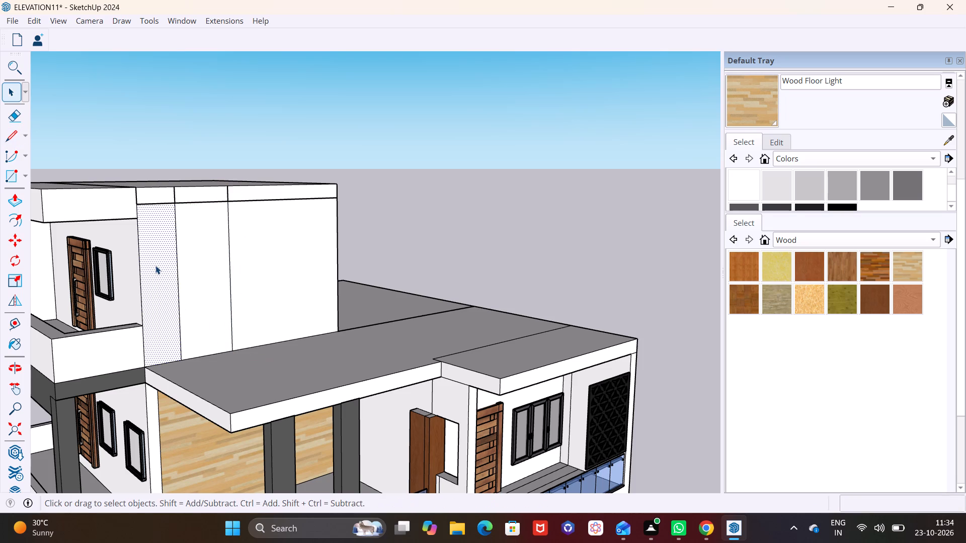
click(201, 252)
click(750, 114)
click(217, 241)
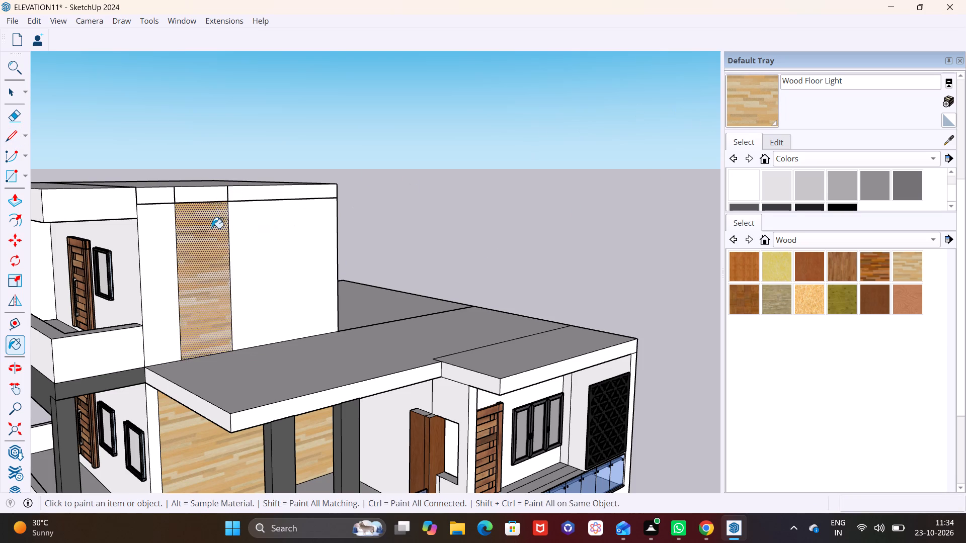
key(space)
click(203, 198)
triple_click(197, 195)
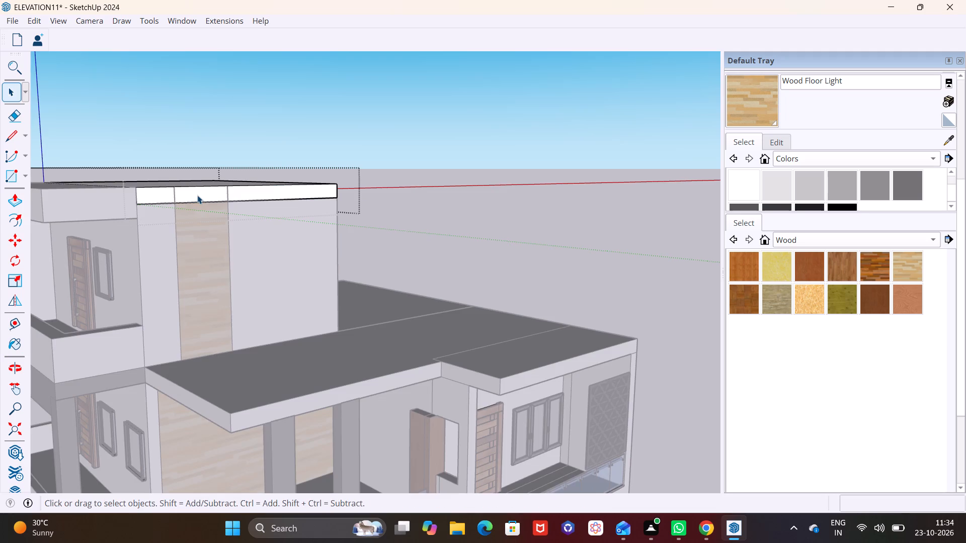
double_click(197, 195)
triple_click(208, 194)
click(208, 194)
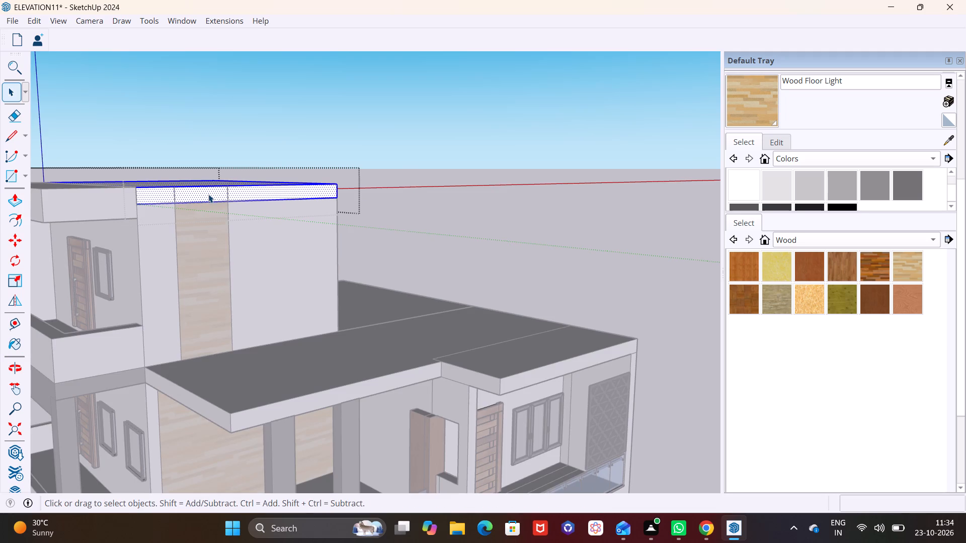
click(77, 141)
Draw a rectangle on the top-floor roof's front edge, spanning the full edge height directly above the wood strip.
click(21, 176)
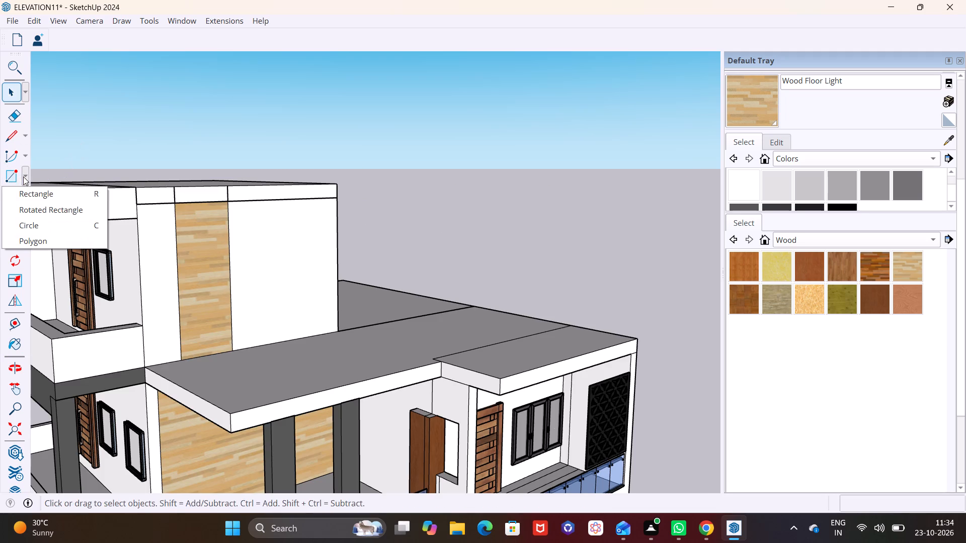
click(32, 193)
click(175, 190)
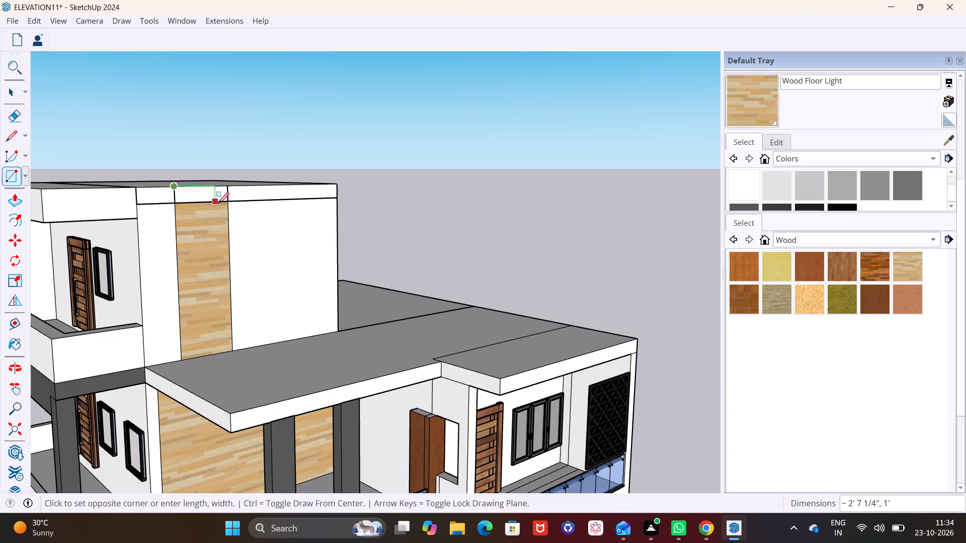
click(224, 203)
key(space)
Paint the rectangle on the roof edge above the wood strip with Wood Floor Light.
click(757, 113)
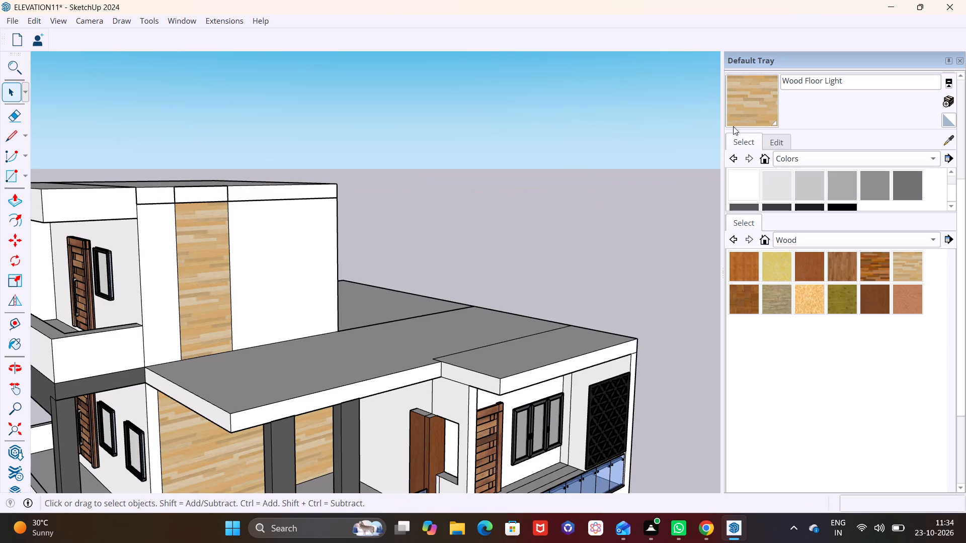
click(219, 190)
key(space)
click(372, 234)
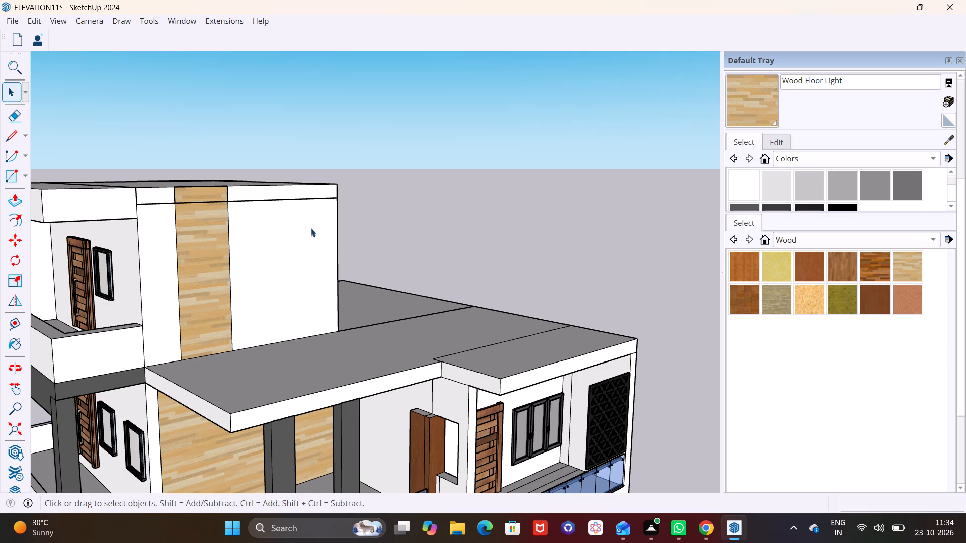
Paint the wall behind the glass-railed balcony, around its door and window, with Wood Floor Light.
scroll(306, 254, down, 7)
middle_drag(278, 324, 317, 266)
scroll(288, 295, down, 2)
shift+middle_drag(277, 323, 268, 267)
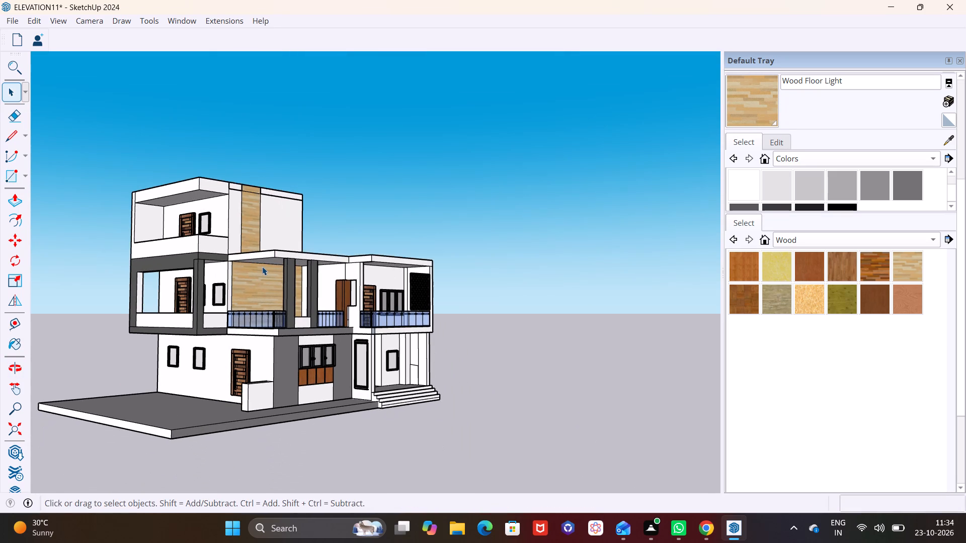
scroll(341, 285, up, 6)
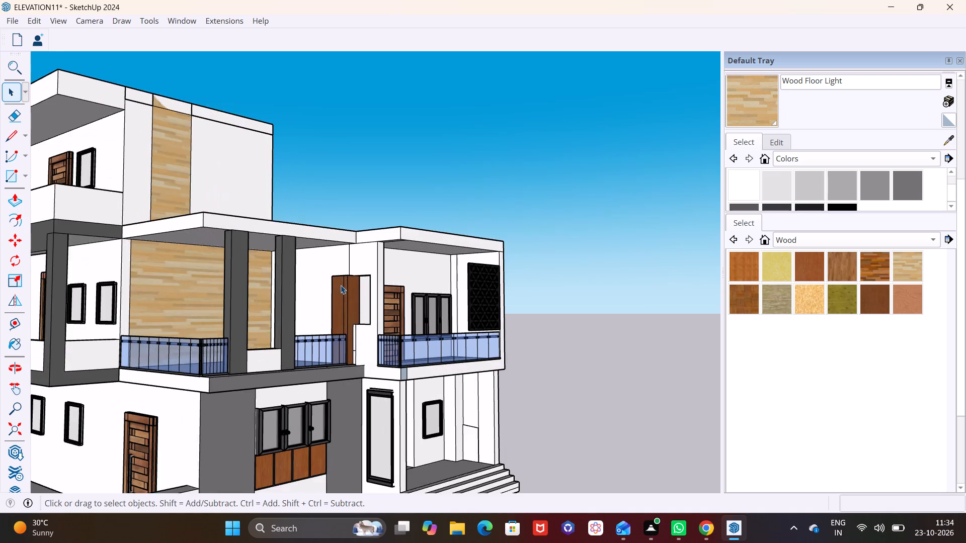
middle_drag(341, 285, 145, 320)
click(431, 259)
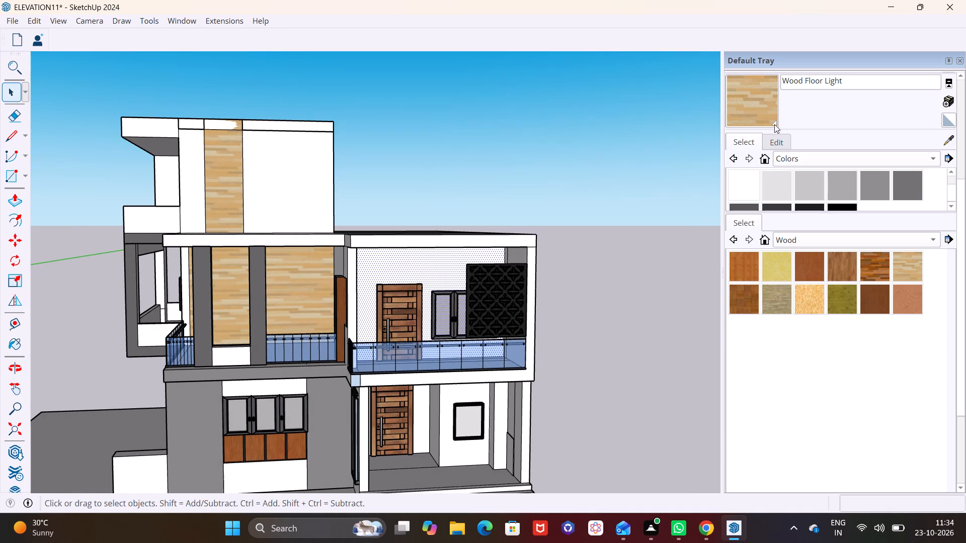
click(770, 116)
click(458, 267)
key(space)
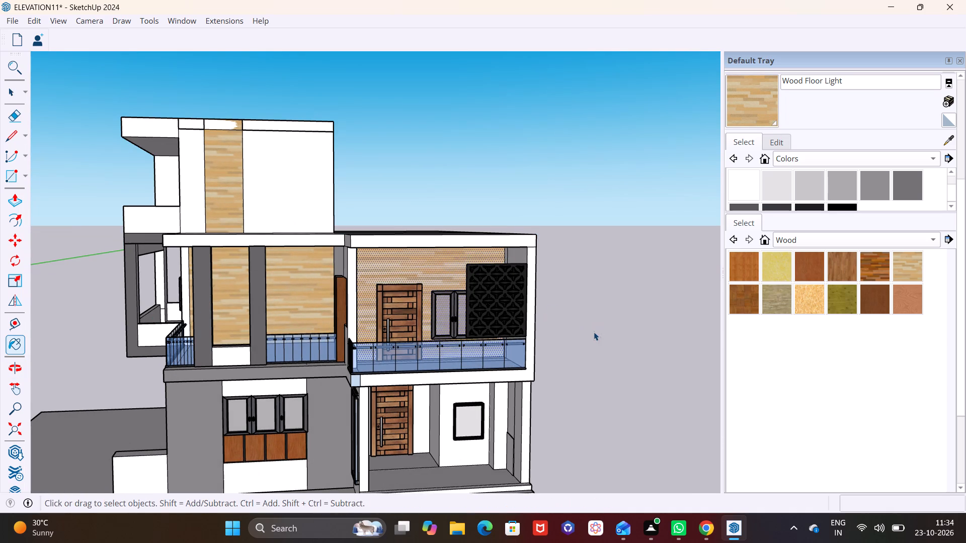
click(594, 332)
Examine the front facade and entrance porch from several angles, checking the remaining white walls and columns.
scroll(433, 365, down, 7)
middle_drag(441, 382, 541, 381)
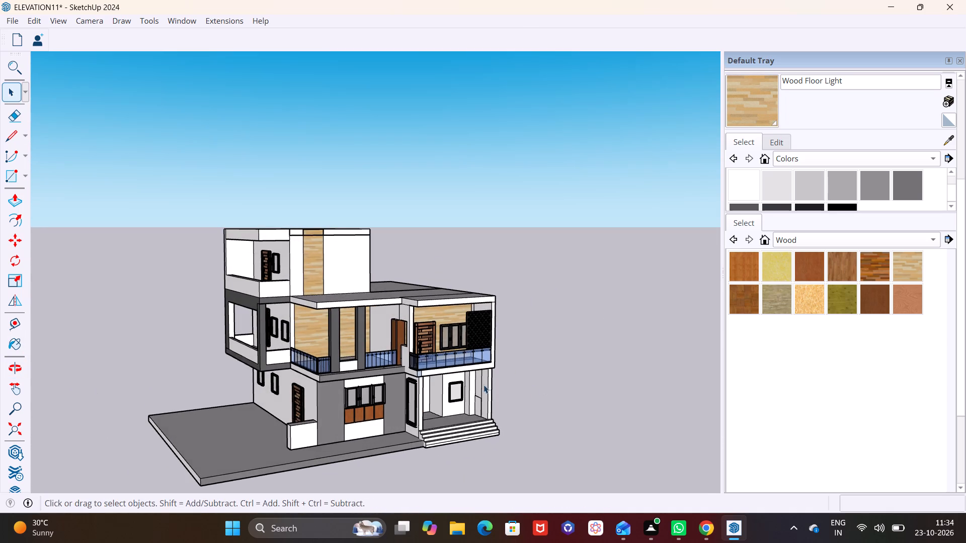
scroll(449, 374, up, 1)
shift+middle_drag(447, 374, 417, 319)
scroll(388, 348, up, 2)
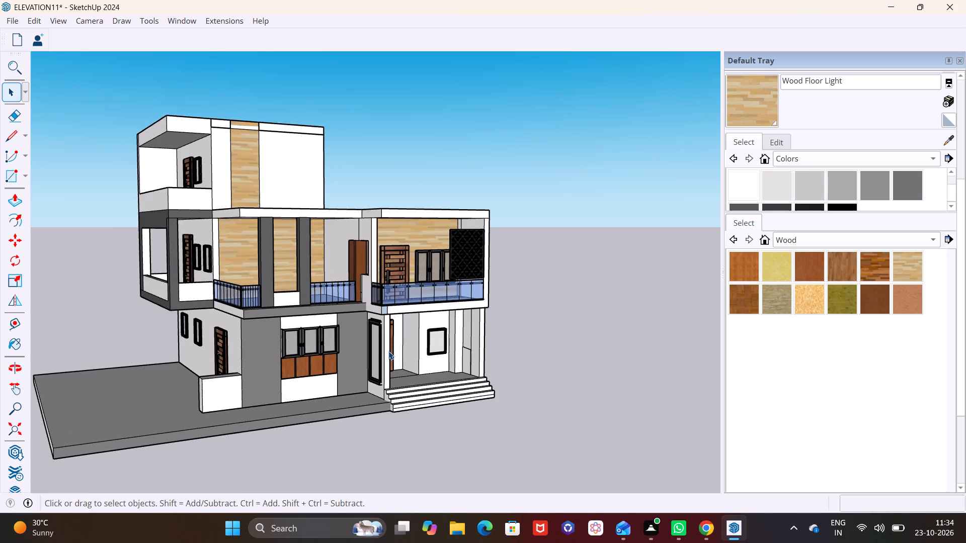
scroll(388, 351, up, 3)
scroll(400, 347, down, 2)
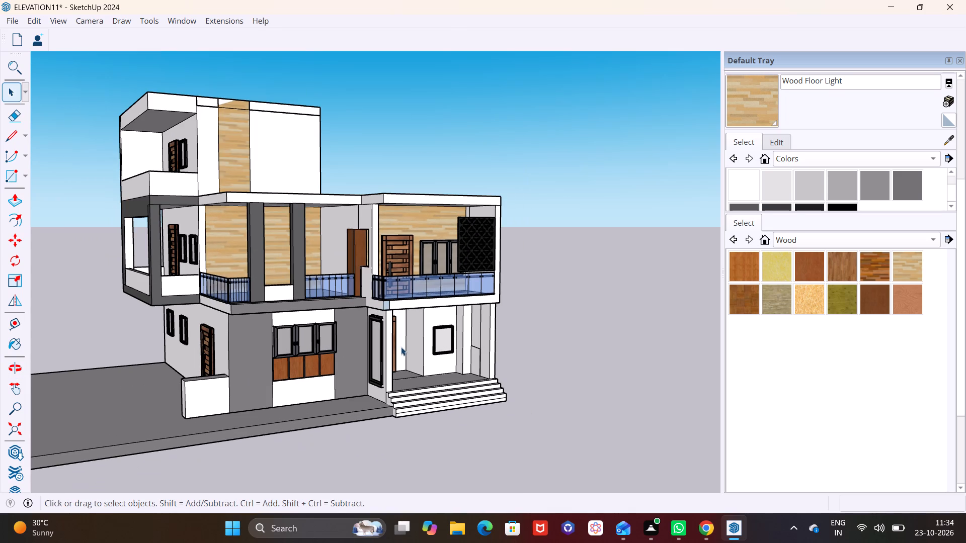
scroll(475, 340, up, 3)
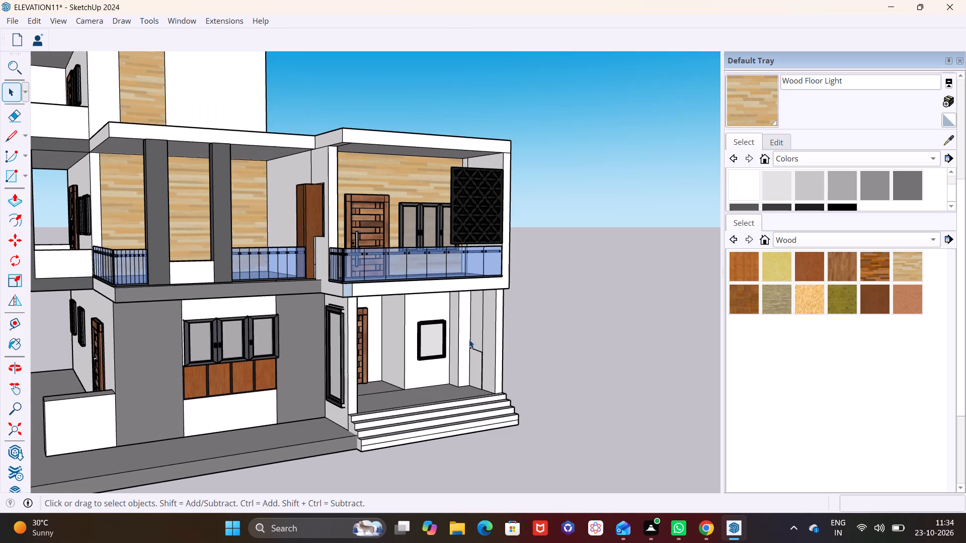
middle_drag(465, 328, 486, 306)
scroll(486, 306, down, 2)
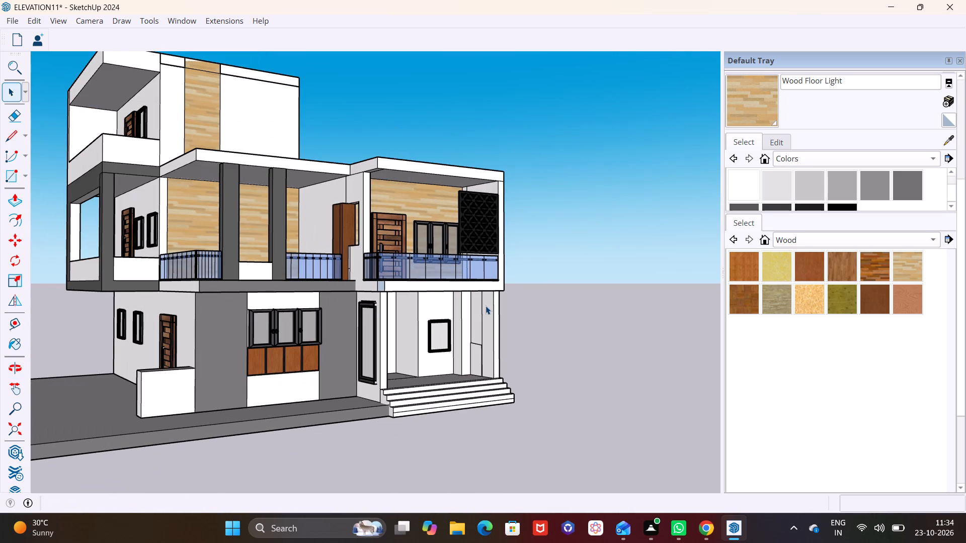
Paint the visible faces of the porch pier beside the window and the outer corner column with Wood Floor Light.
click(747, 92)
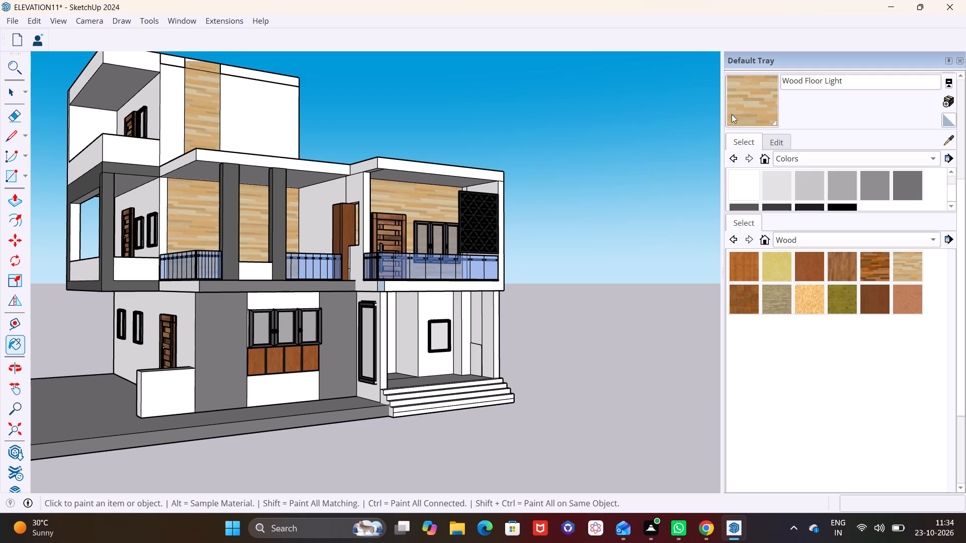
scroll(433, 318, up, 5)
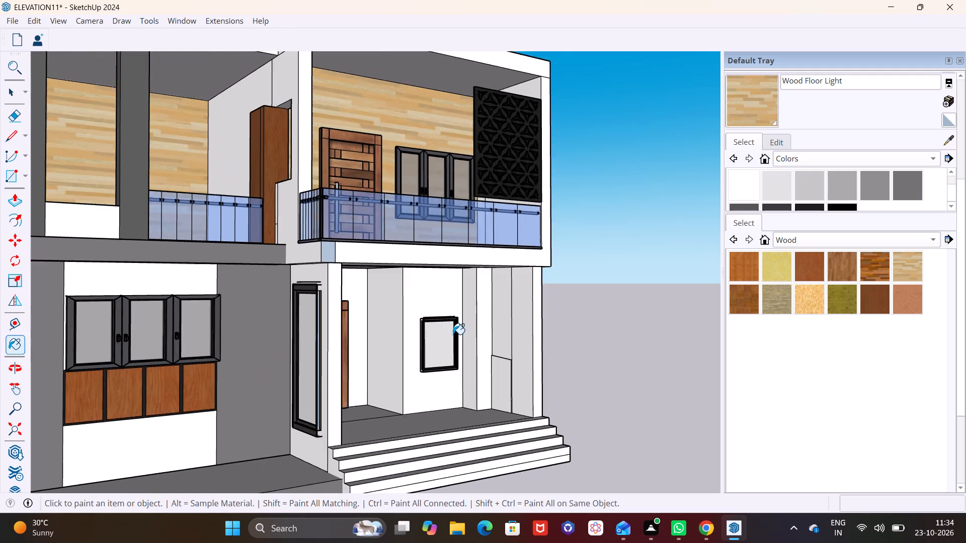
scroll(453, 334, up, 2)
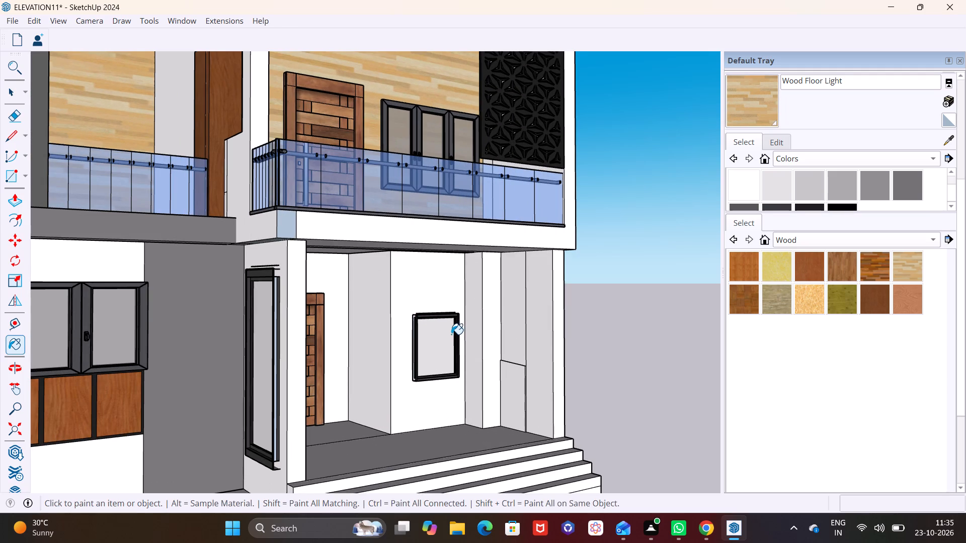
click(479, 316)
click(488, 311)
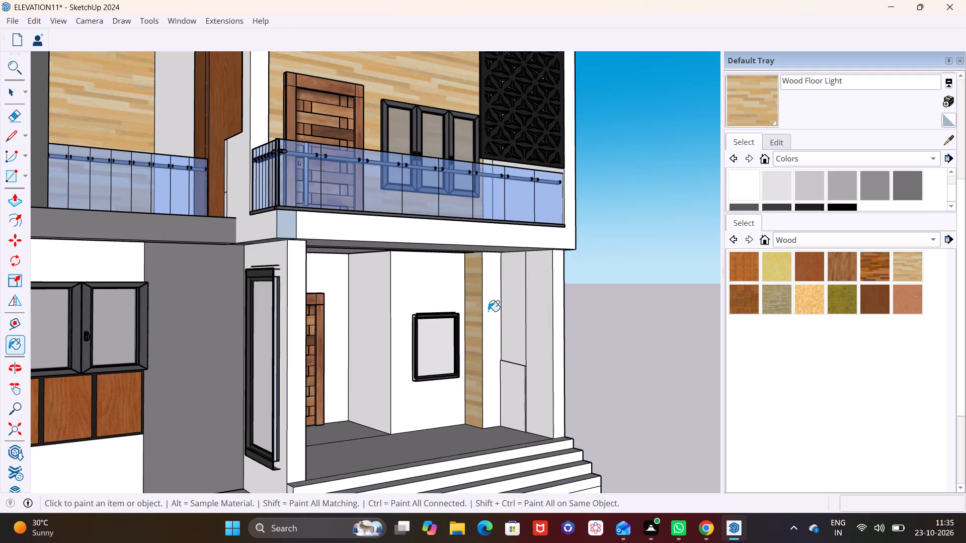
click(541, 319)
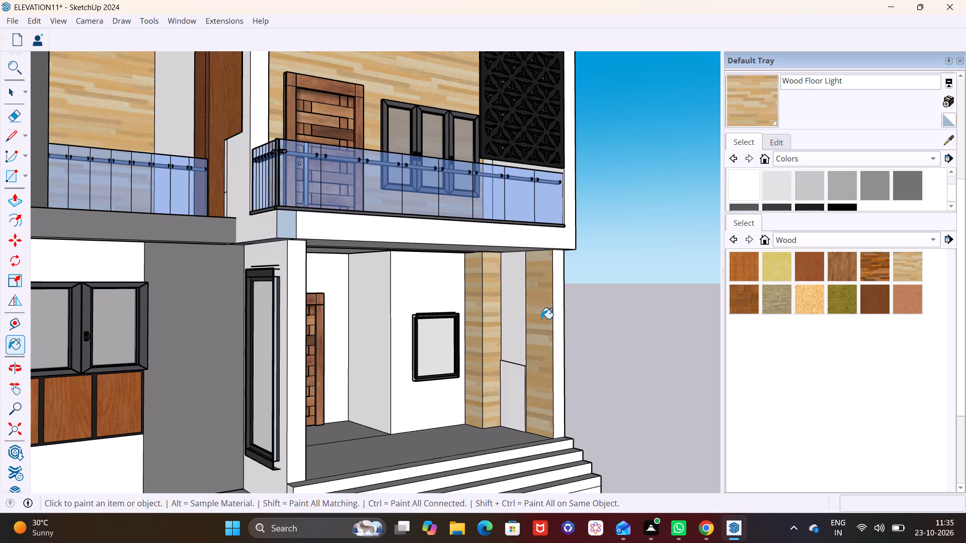
click(558, 310)
Push/Pull the porch corner column's front face outward about 8 11/16", flush with the balcony edge above.
scroll(558, 311, down, 7)
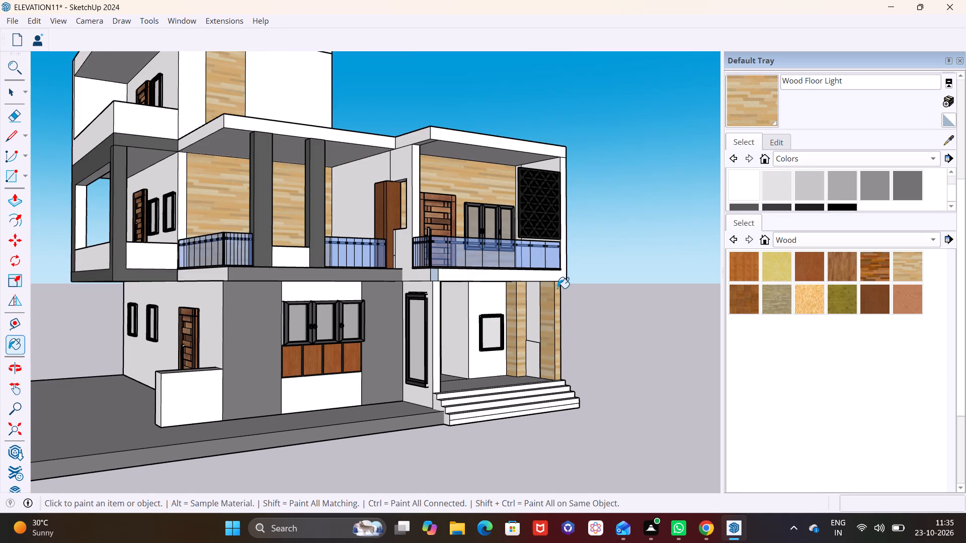
scroll(568, 292, up, 3)
middle_drag(570, 295, 172, 274)
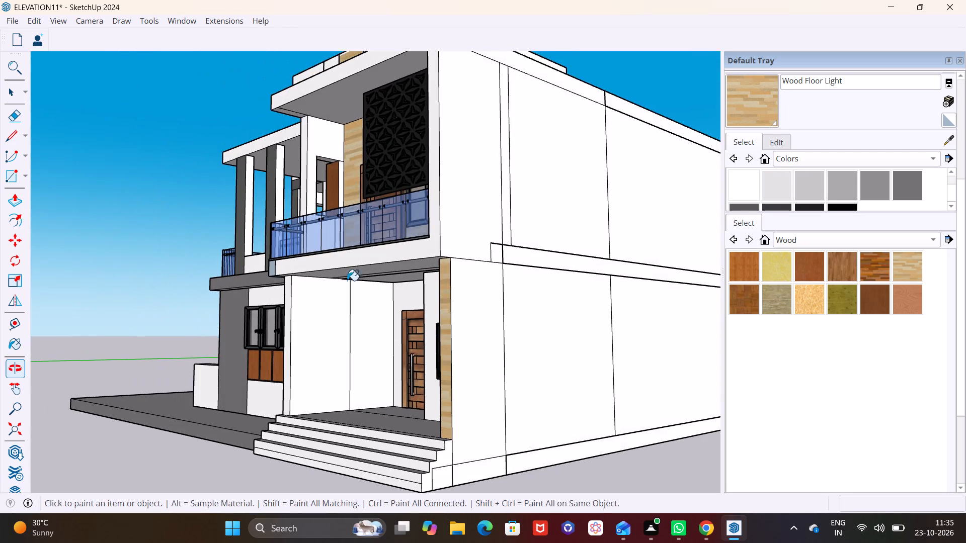
scroll(370, 269, up, 5)
scroll(434, 278, down, 6)
middle_drag(434, 278, 343, 233)
key(space)
click(354, 258)
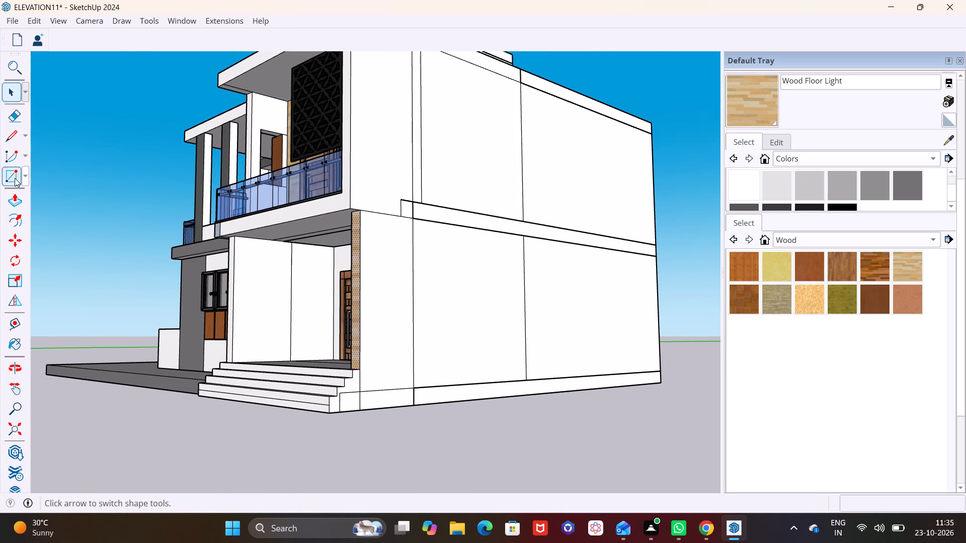
click(16, 193)
click(355, 230)
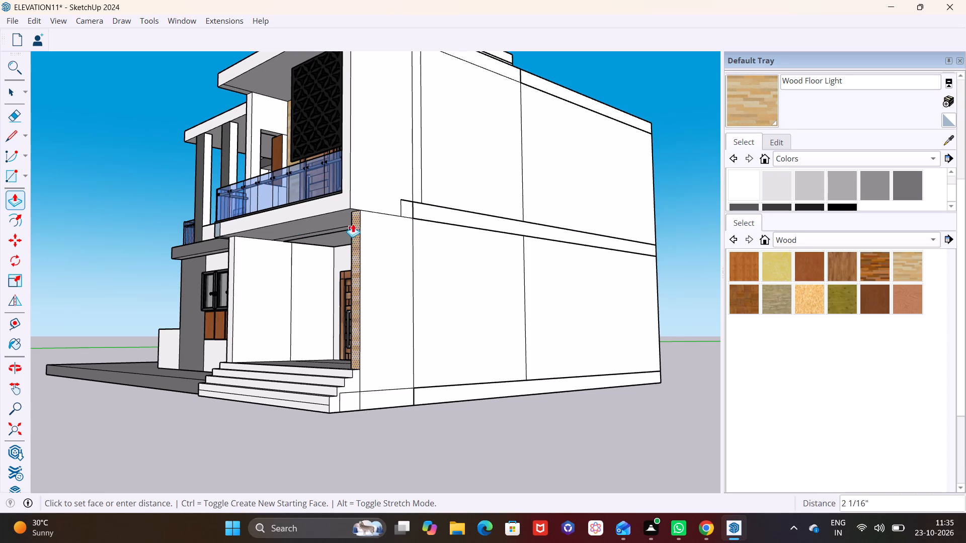
click(343, 208)
Draw a short vertical line across the balcony edge, from the porch corner column's inner top corner to the railing base.
middle_drag(336, 263, 504, 296)
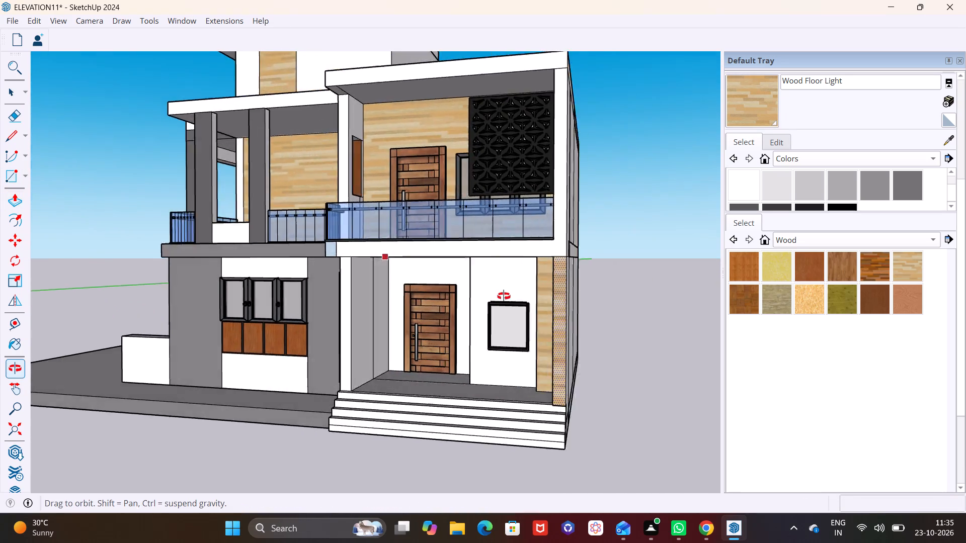
middle_drag(504, 296, 557, 298)
scroll(610, 251, up, 4)
middle_drag(575, 248, 373, 243)
middle_drag(433, 274, 537, 244)
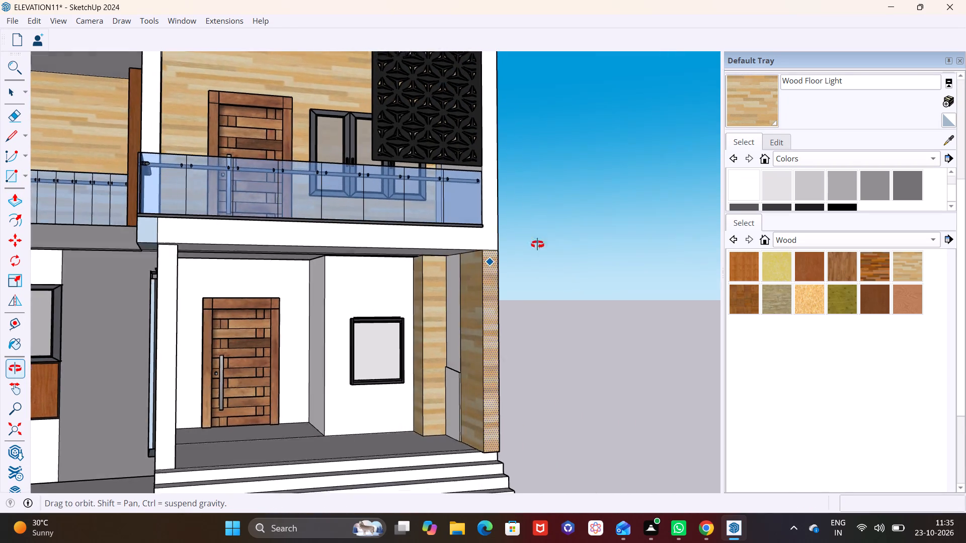
middle_drag(537, 244, 526, 302)
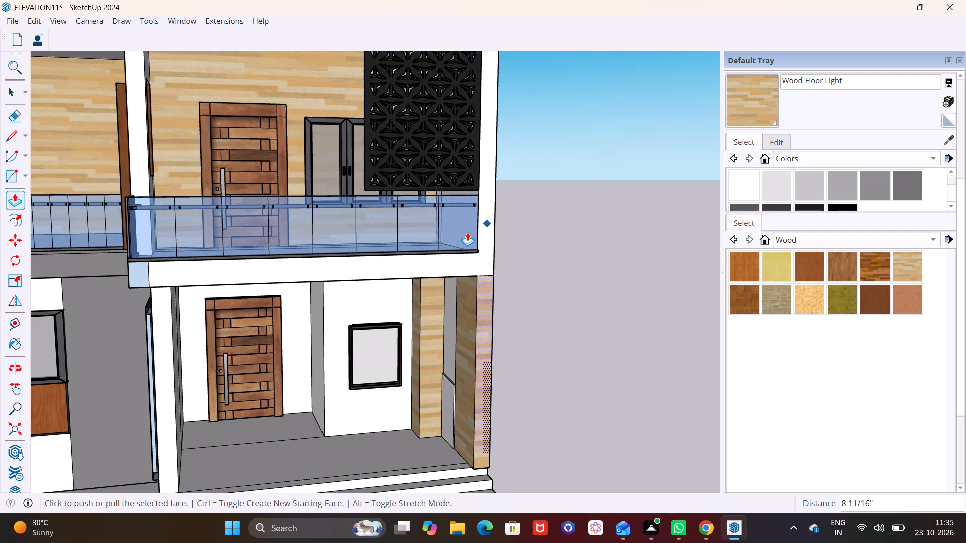
key(space)
click(6, 138)
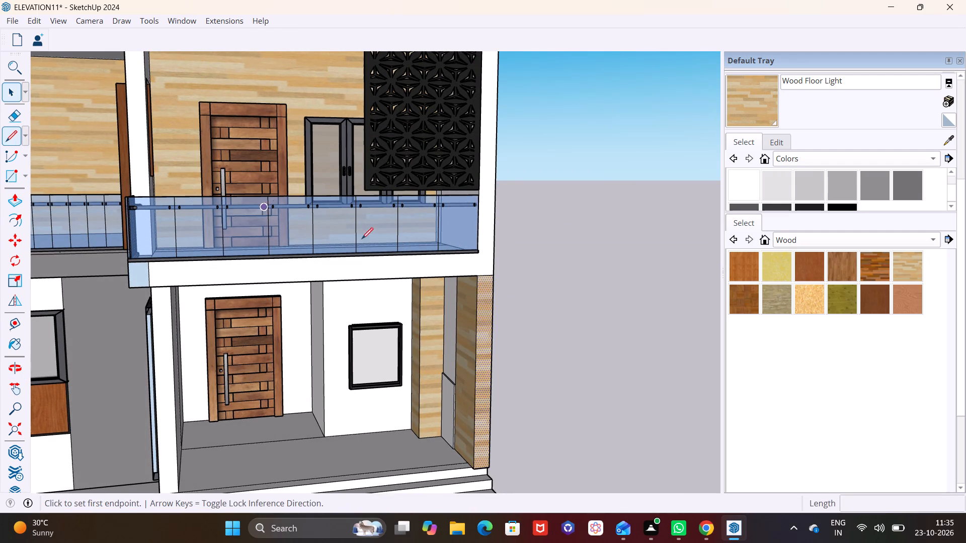
scroll(441, 271, up, 9)
click(503, 273)
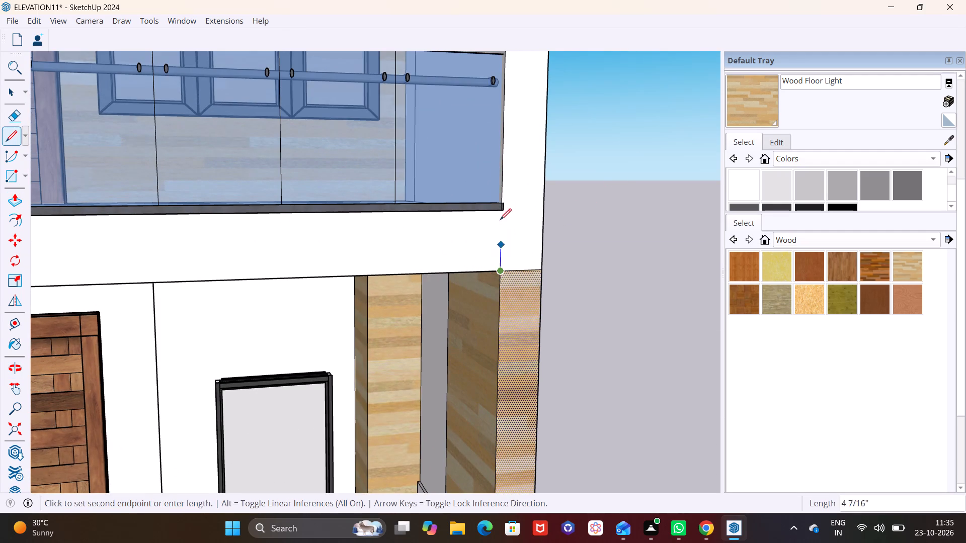
click(503, 208)
key(space)
Paint the upper-floor corner column beside the balcony railing and lattice screen with Wood Floor Light.
click(521, 222)
scroll(521, 226, down, 6)
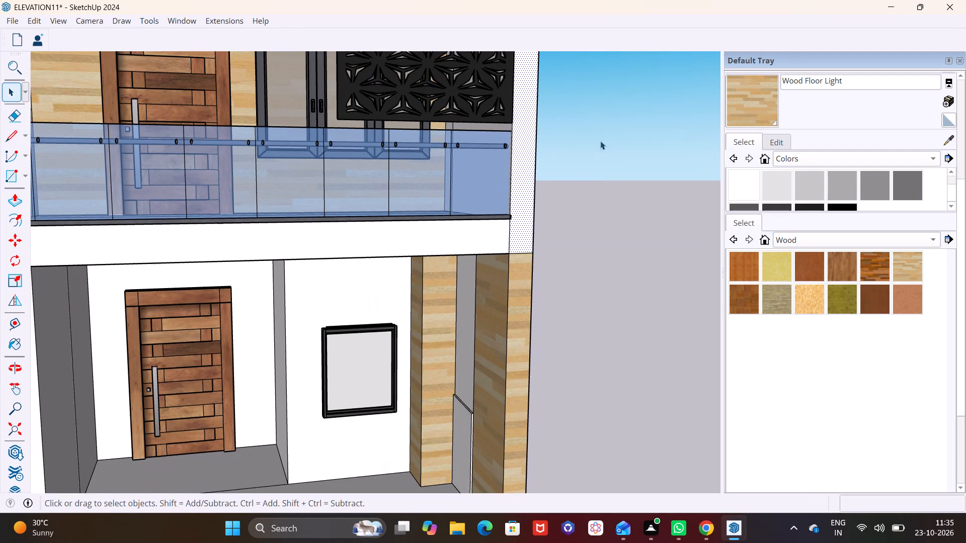
click(762, 106)
click(528, 195)
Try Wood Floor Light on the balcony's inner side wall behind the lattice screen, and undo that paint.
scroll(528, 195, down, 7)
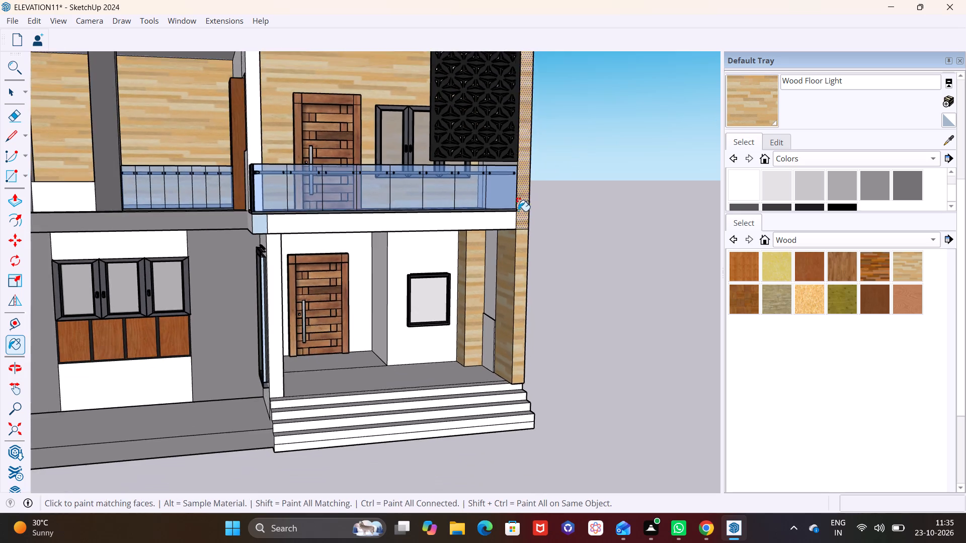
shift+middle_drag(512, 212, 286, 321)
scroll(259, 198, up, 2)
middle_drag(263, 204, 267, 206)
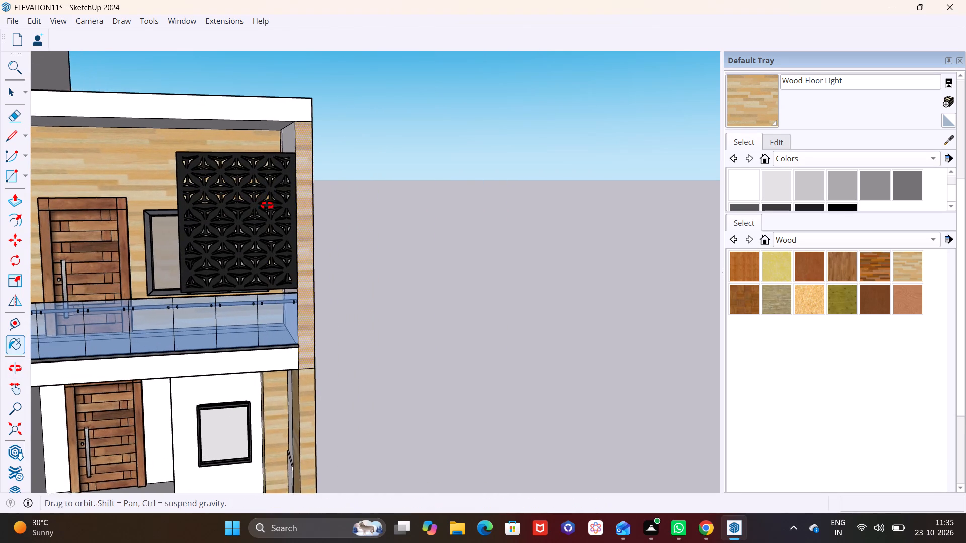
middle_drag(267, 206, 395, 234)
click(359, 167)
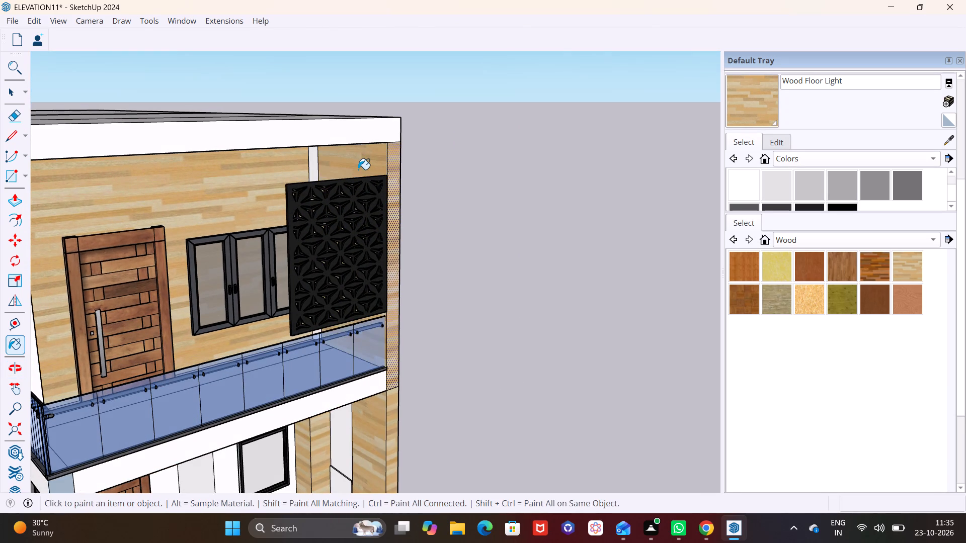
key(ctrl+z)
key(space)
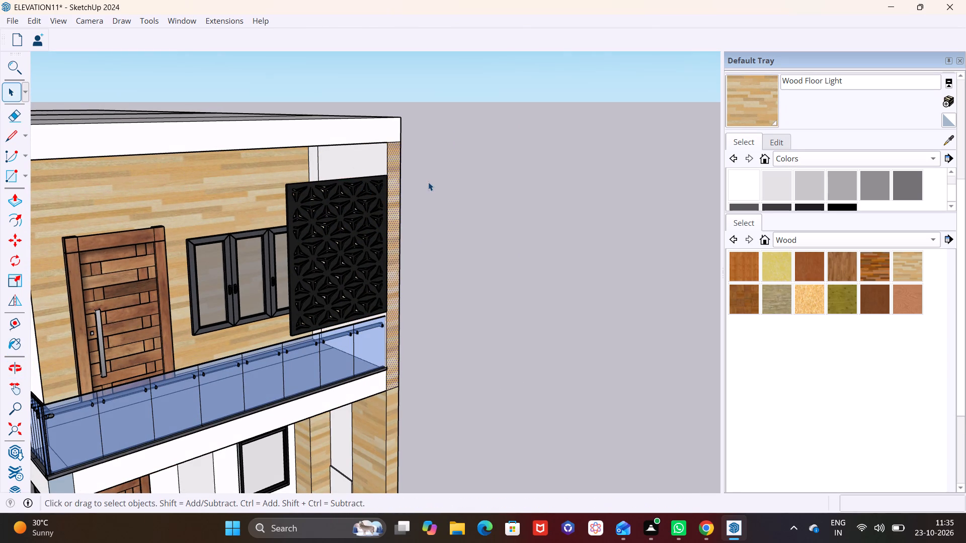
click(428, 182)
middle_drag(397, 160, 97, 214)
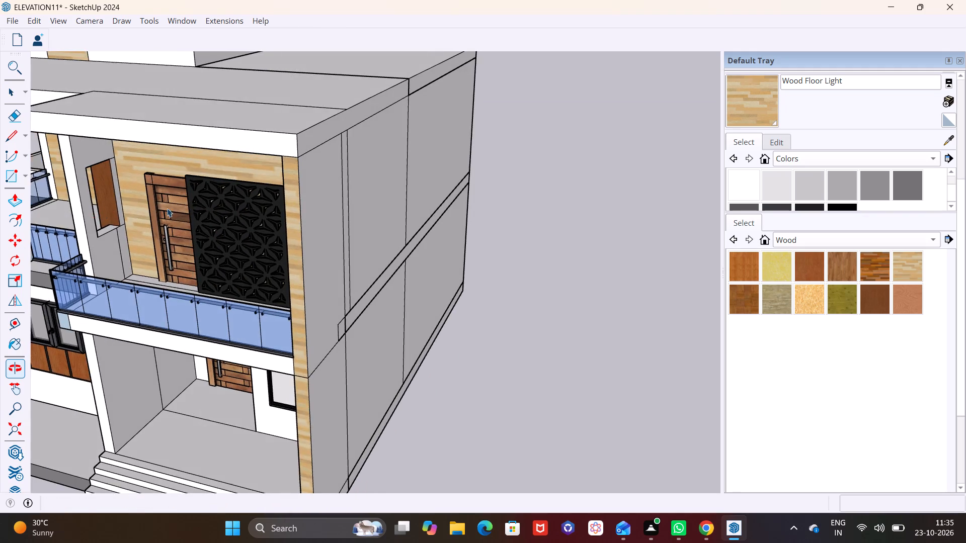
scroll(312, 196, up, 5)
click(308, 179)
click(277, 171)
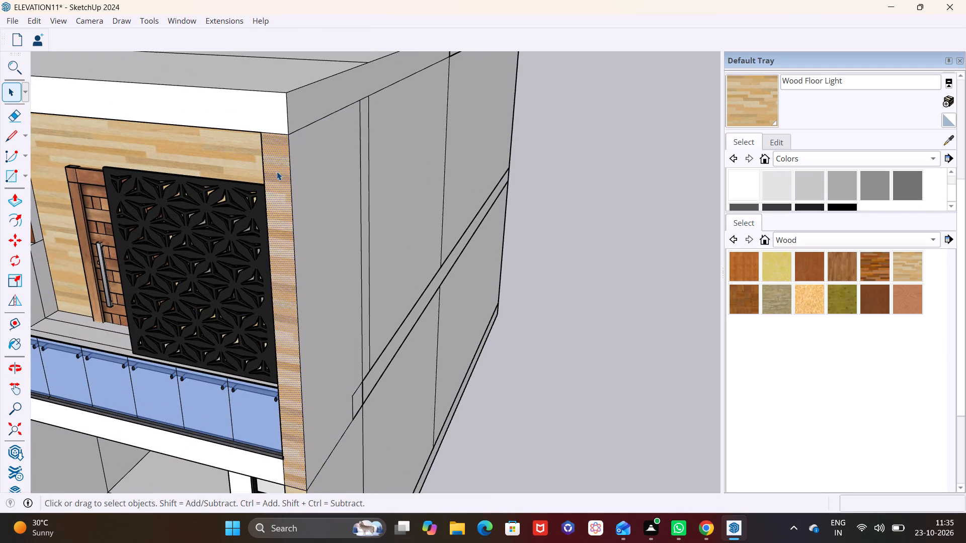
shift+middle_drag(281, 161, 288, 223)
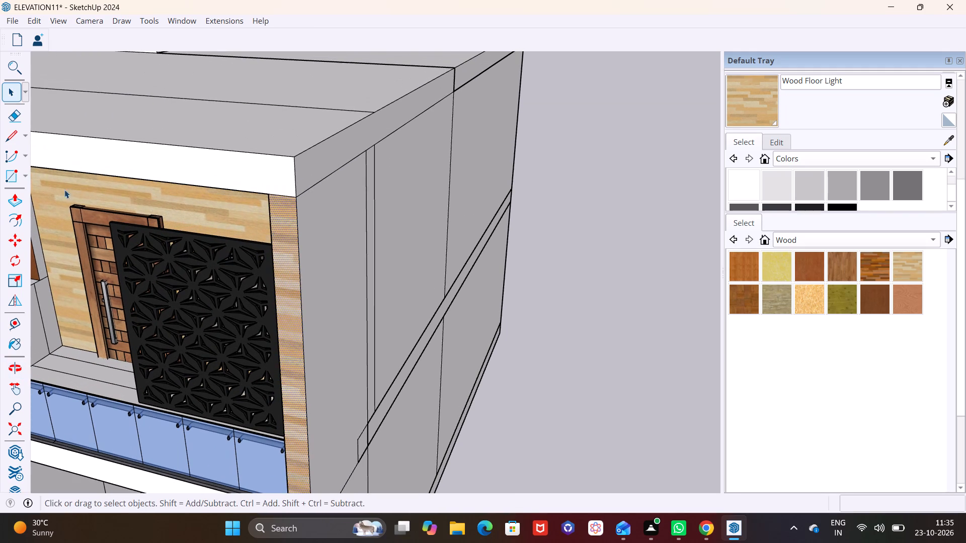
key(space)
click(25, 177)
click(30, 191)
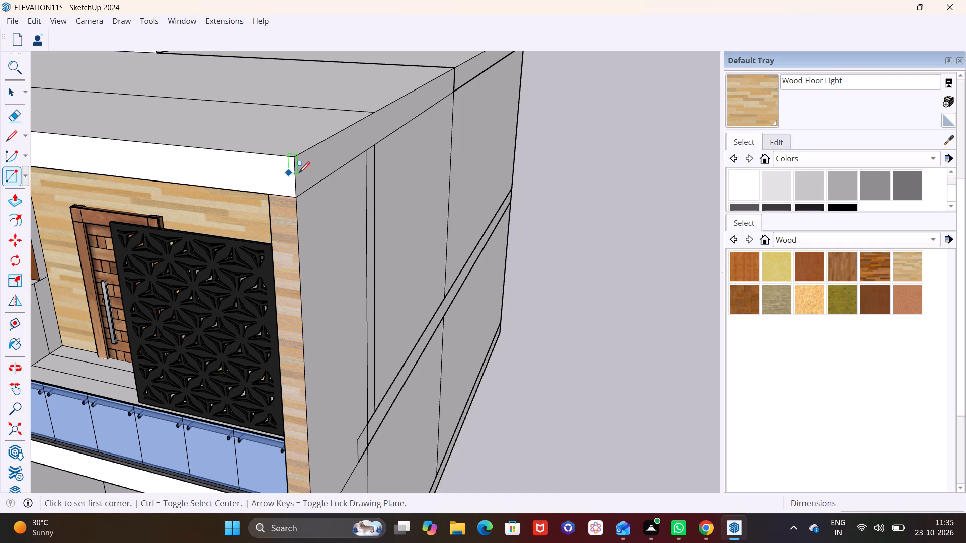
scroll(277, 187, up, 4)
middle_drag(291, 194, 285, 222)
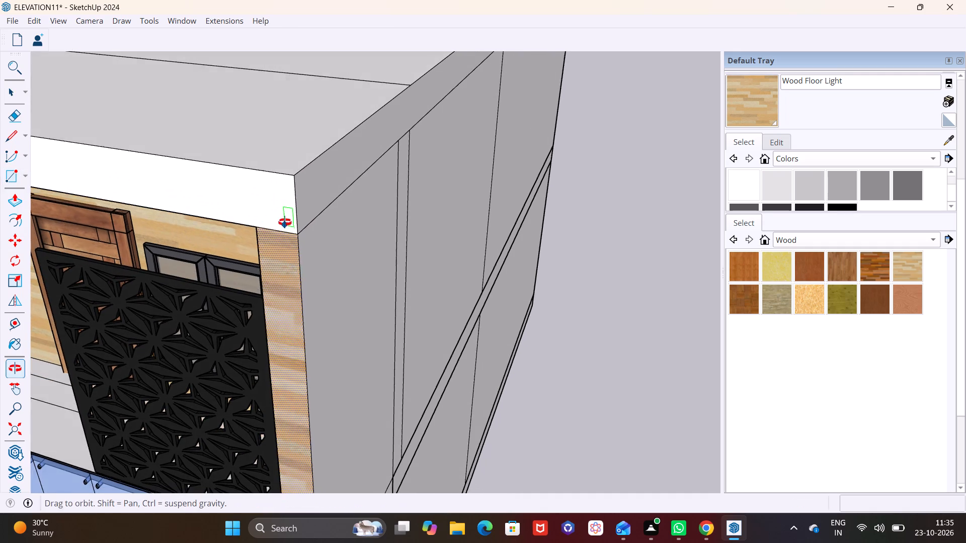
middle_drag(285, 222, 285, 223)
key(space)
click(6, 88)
Draw a line up the roof slab's front edge from the corner column's inner top corner, then back across the roof top to the existing line.
click(11, 140)
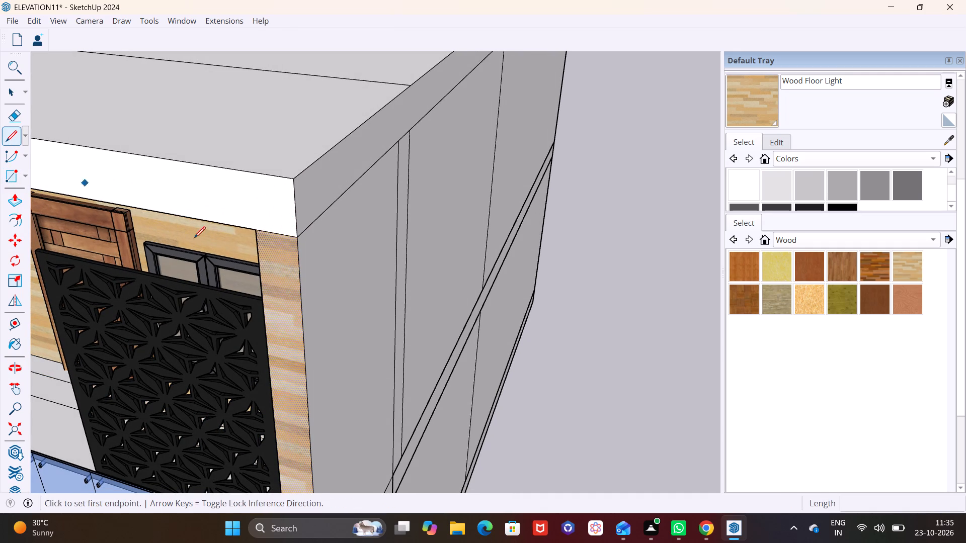
click(253, 229)
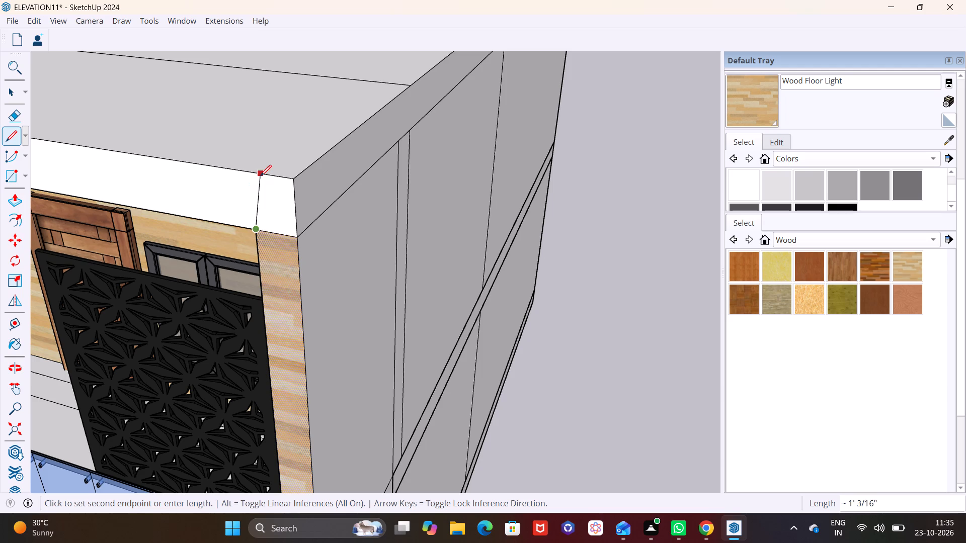
click(251, 173)
shift+middle_drag(300, 177, 224, 326)
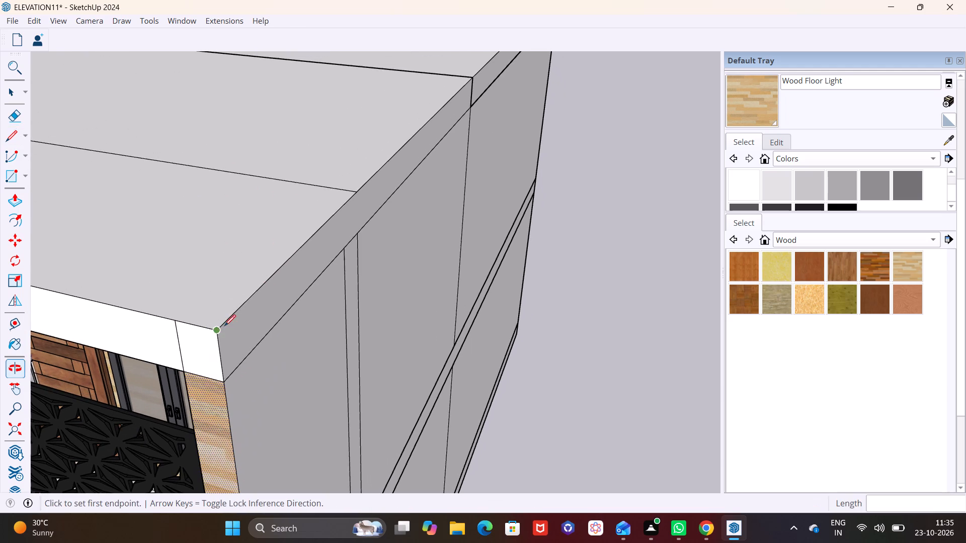
click(170, 319)
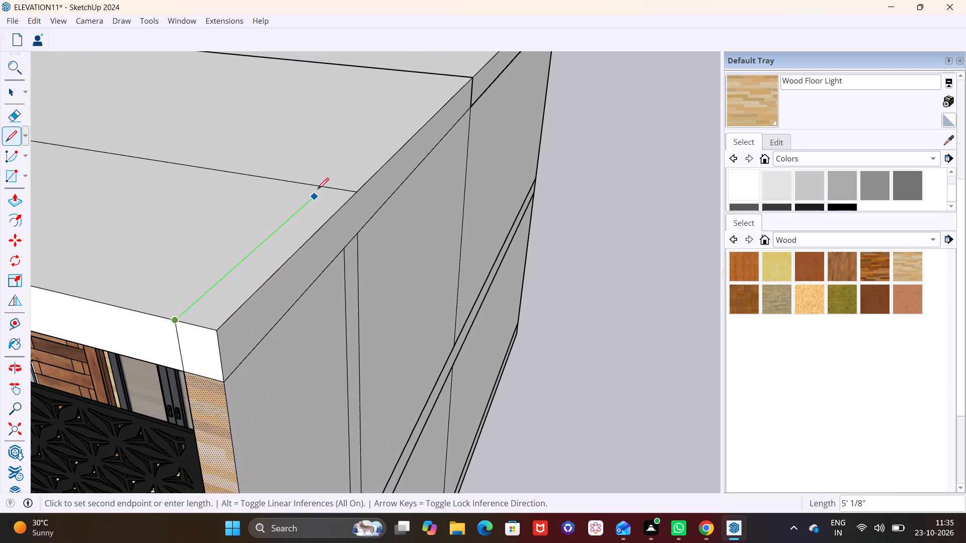
click(318, 187)
key(space)
Push/Pull the narrow roof strip above the corner column up into a parapet, topped with a separate cap layer about 1 5/8" thick.
click(296, 236)
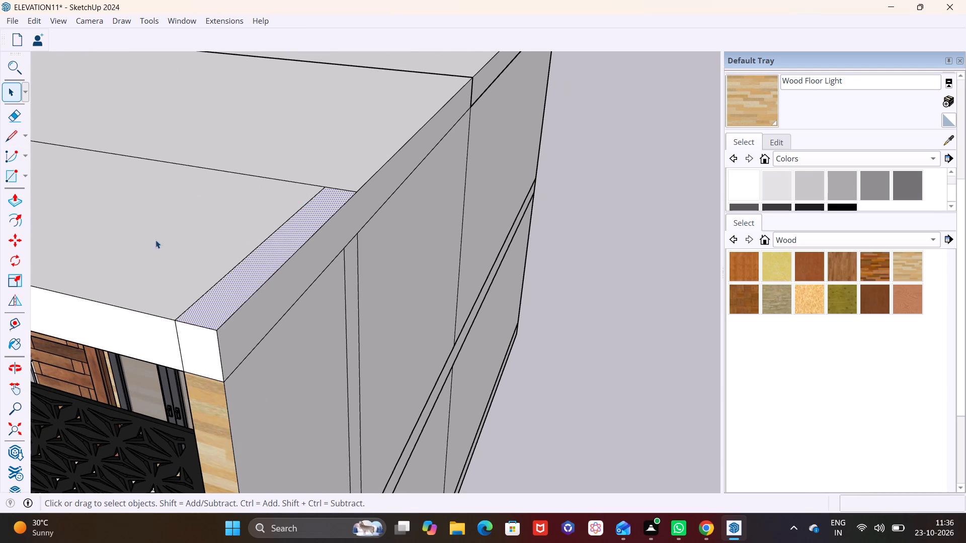
click(22, 194)
click(228, 289)
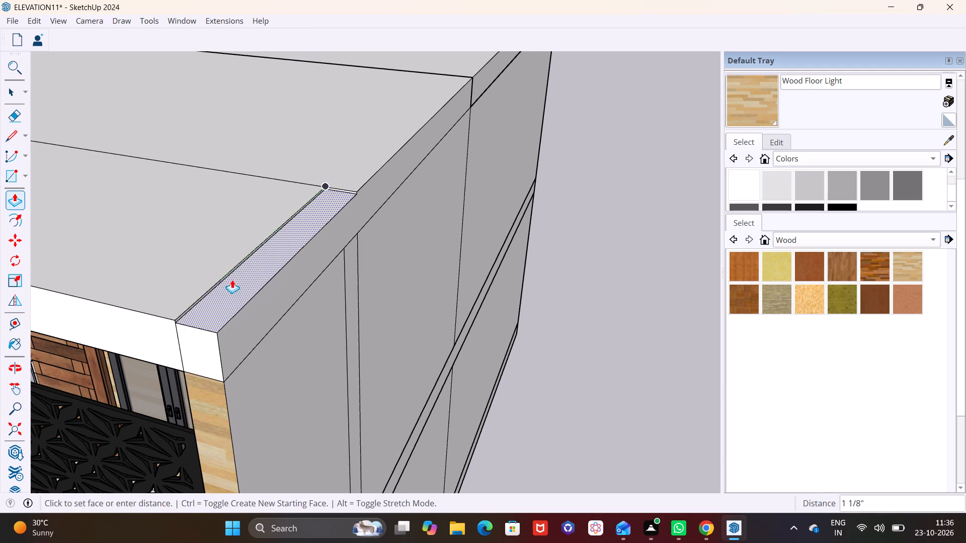
click(230, 248)
click(225, 263)
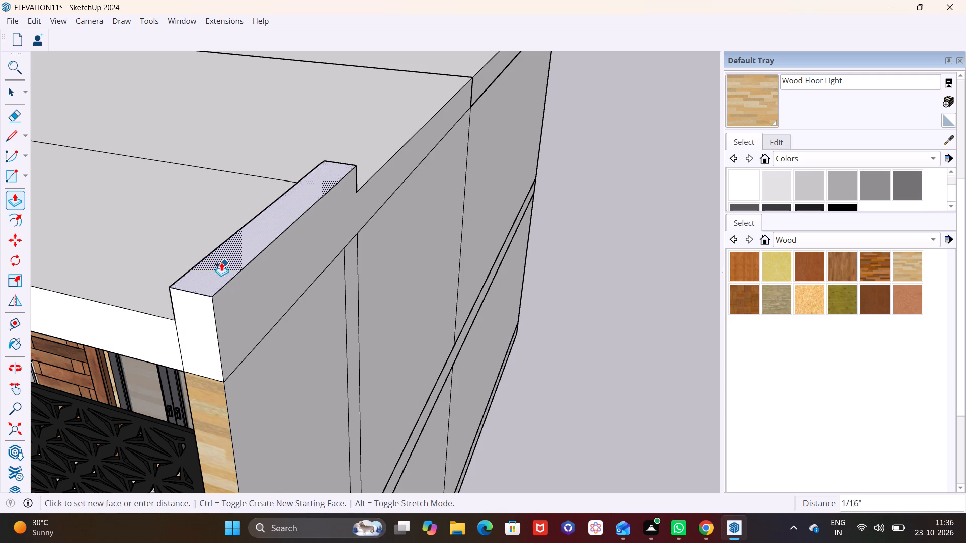
click(220, 257)
middle_drag(196, 351, 169, 315)
key(space)
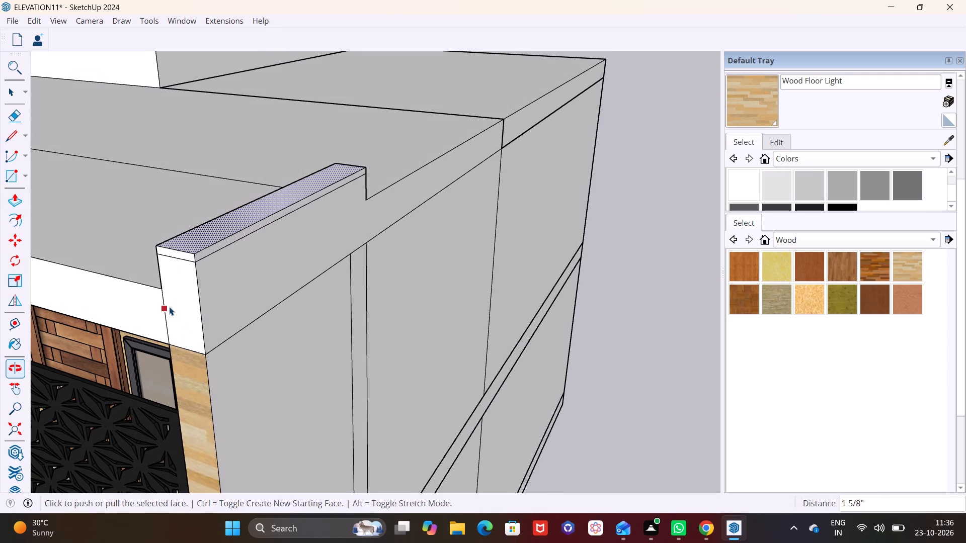
Delete the horizontal edge separating the corner column's front face from the parapet end above it.
click(192, 349)
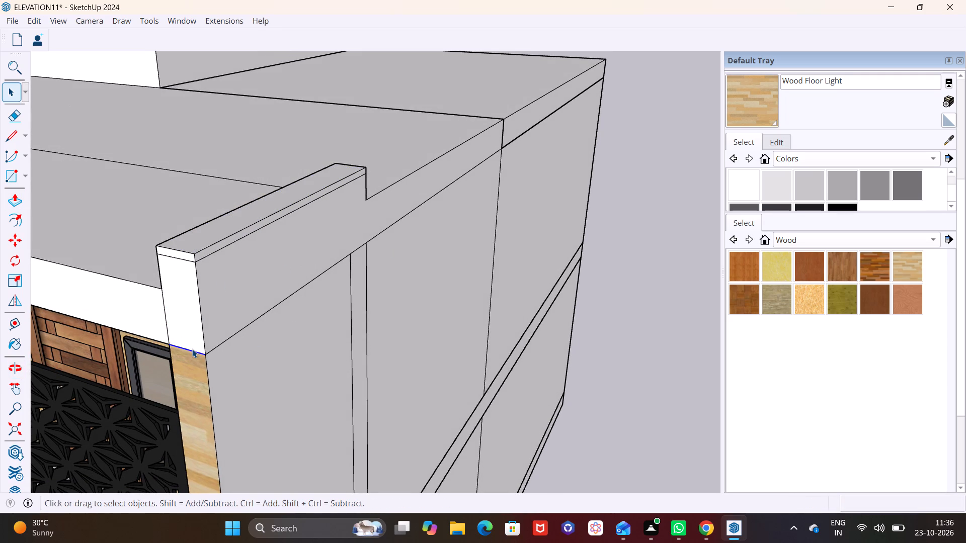
key(Delete)
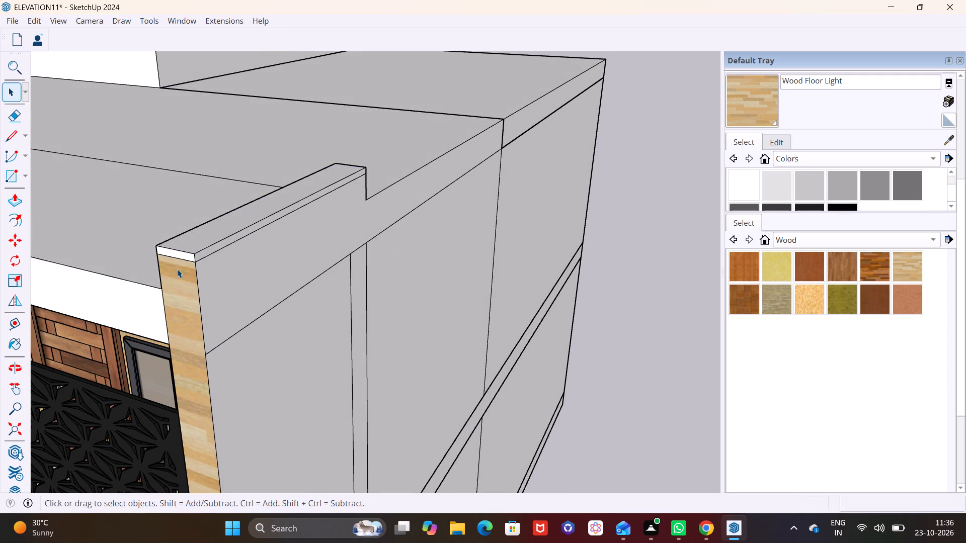
Paint the parapet cap's front, top and side faces and the parapet's inner side with Wood Floor Light.
click(743, 108)
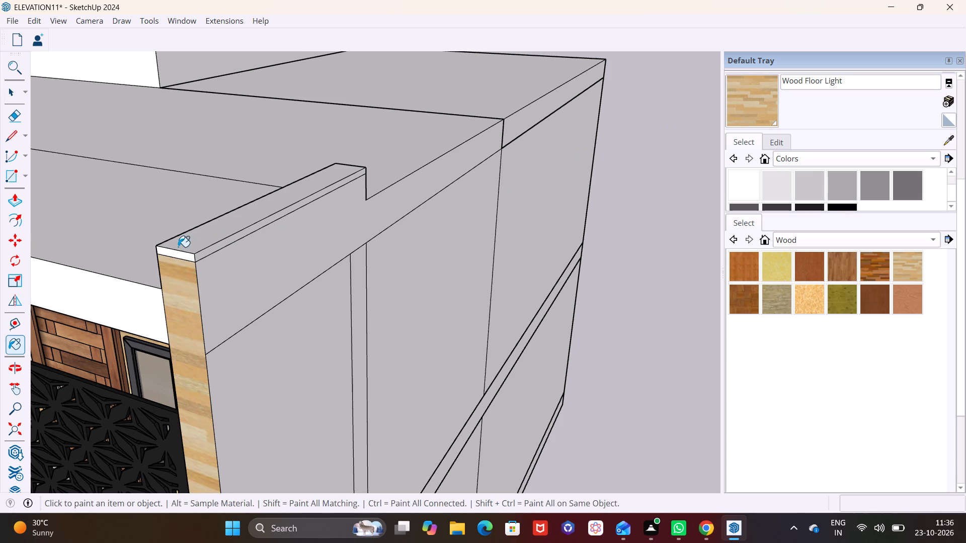
click(179, 255)
click(193, 242)
click(206, 250)
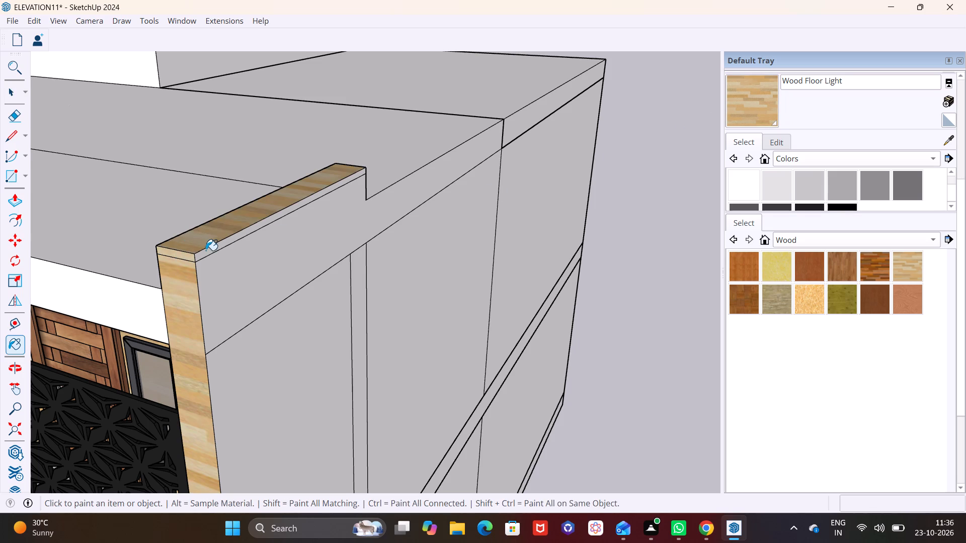
middle_drag(209, 250, 467, 210)
click(372, 256)
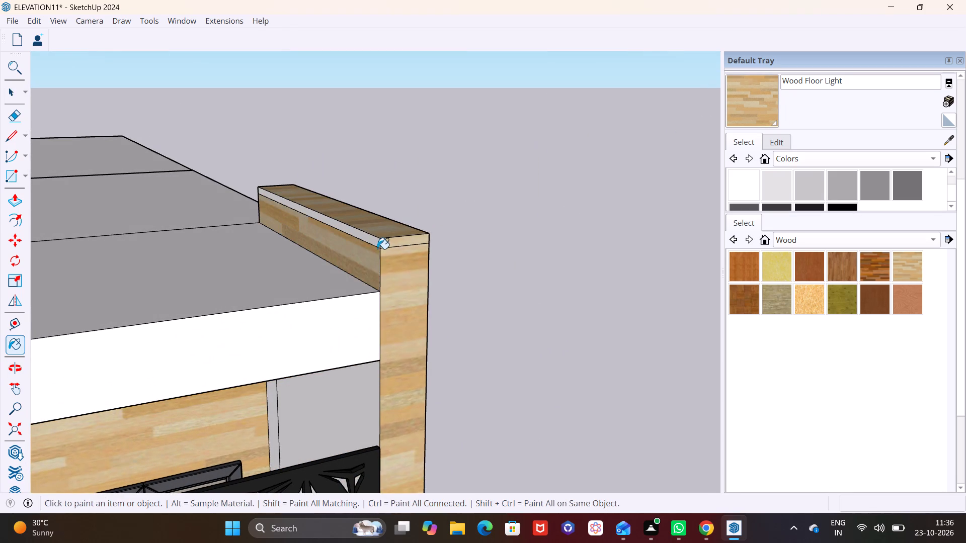
click(377, 242)
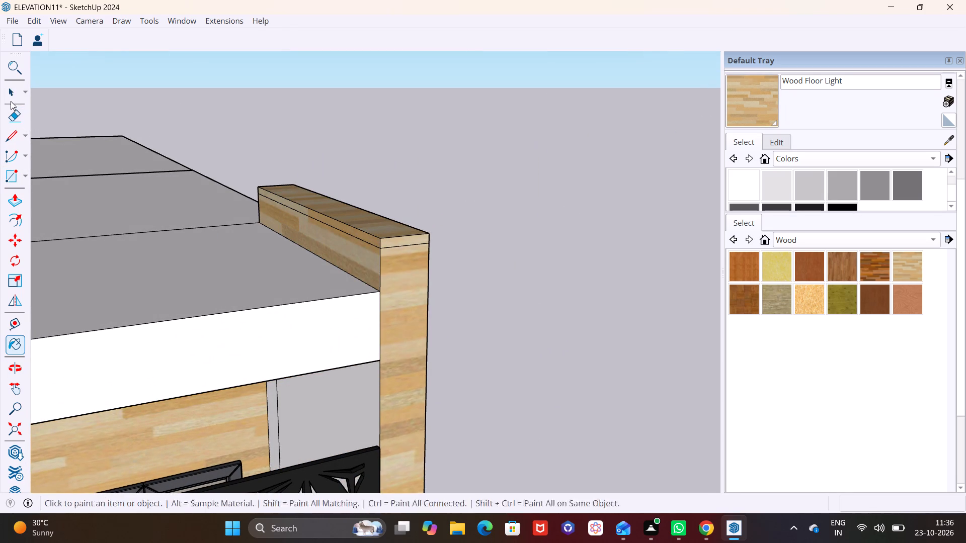
Push/Pull the parapet cap's inner side face outward about 1 5/8" over the roof.
click(12, 93)
click(353, 233)
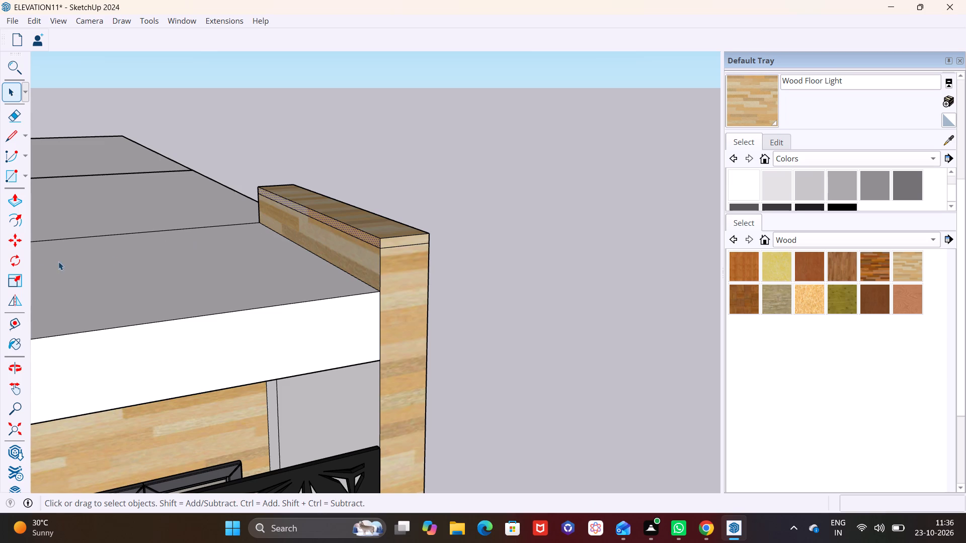
click(7, 199)
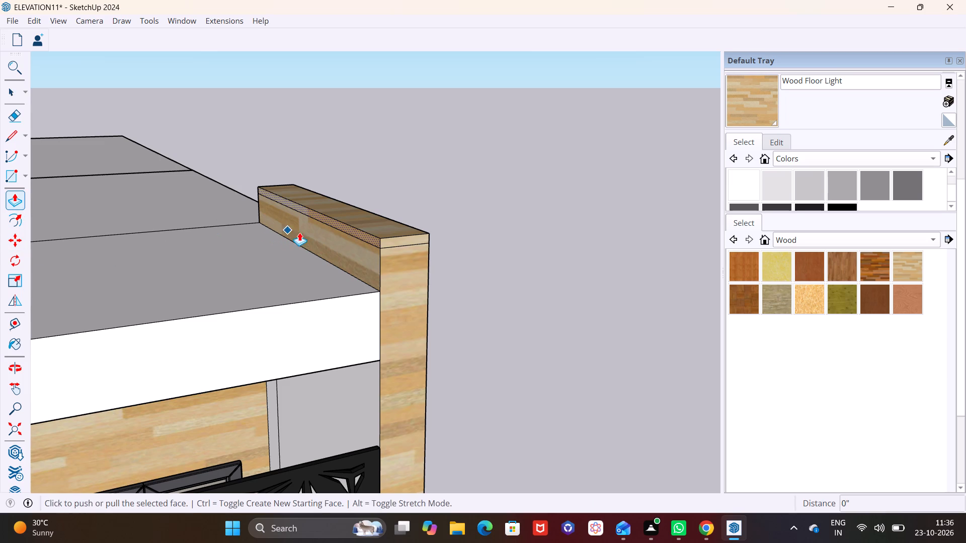
click(347, 229)
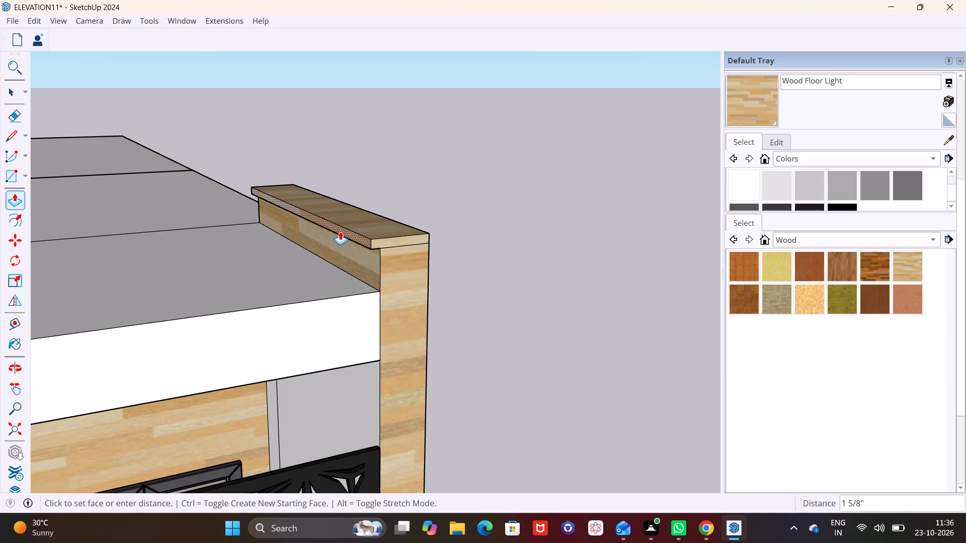
click(340, 231)
Push/Pull the parapet cap's front end face outward about 2 13/16", overhanging the corner column.
middle_drag(303, 258, 54, 287)
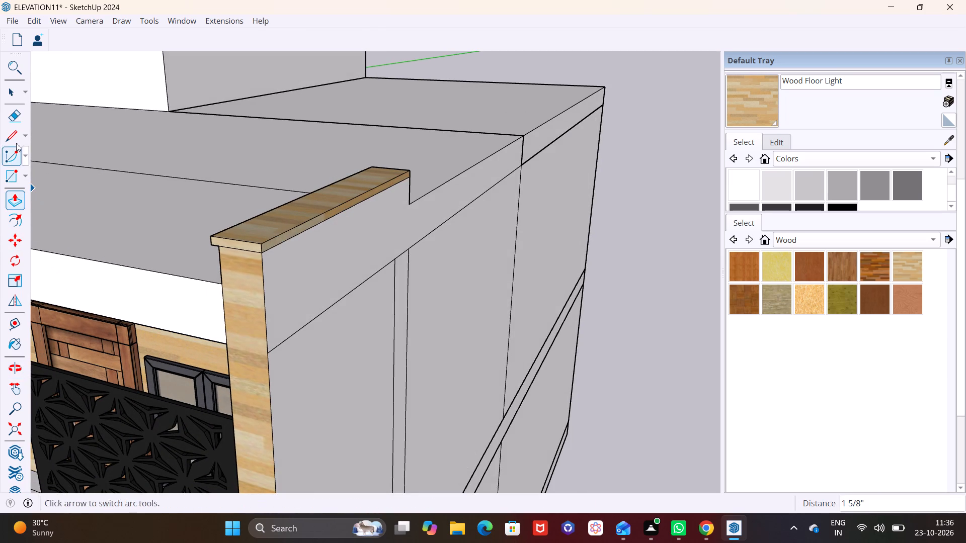
click(7, 93)
click(238, 244)
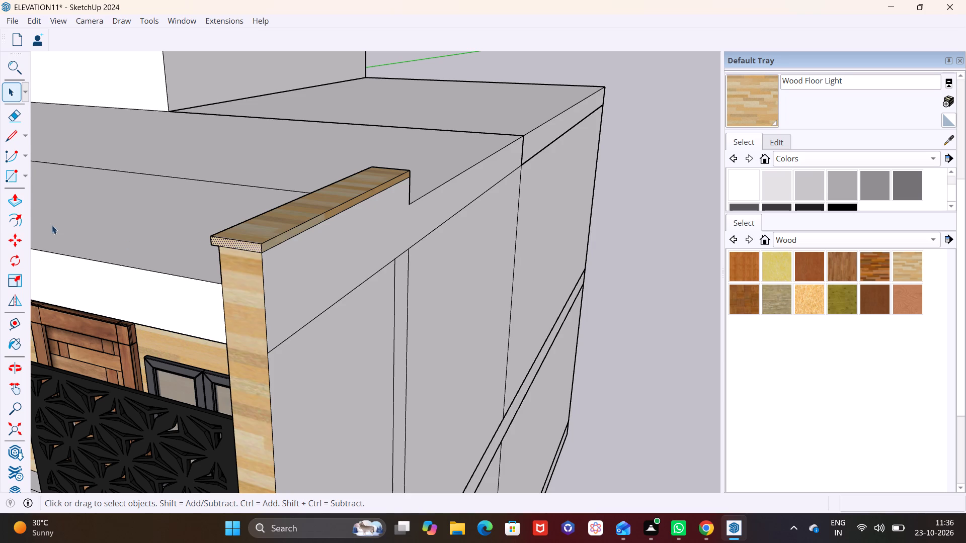
click(14, 199)
click(256, 245)
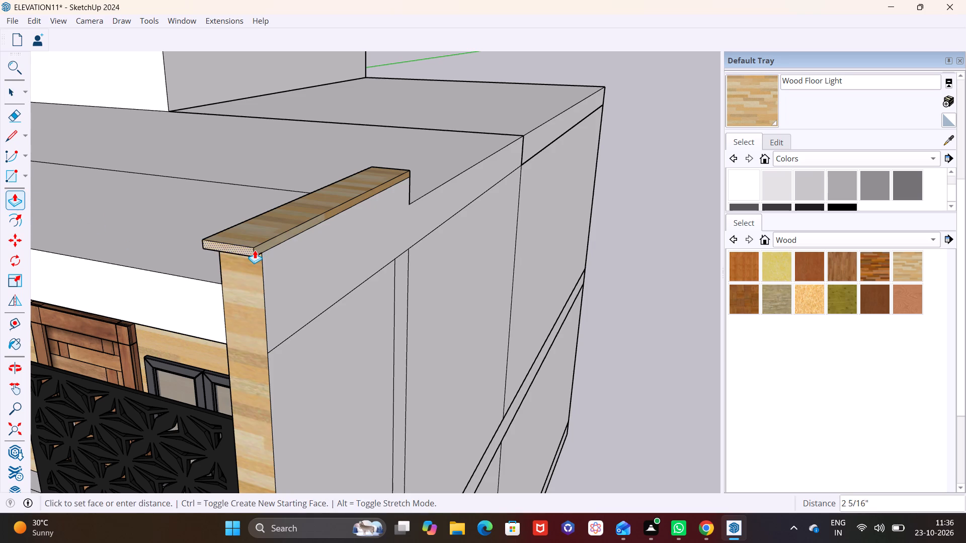
click(253, 251)
scroll(257, 290, up, 1)
middle_drag(257, 290, 511, 230)
scroll(460, 237, down, 6)
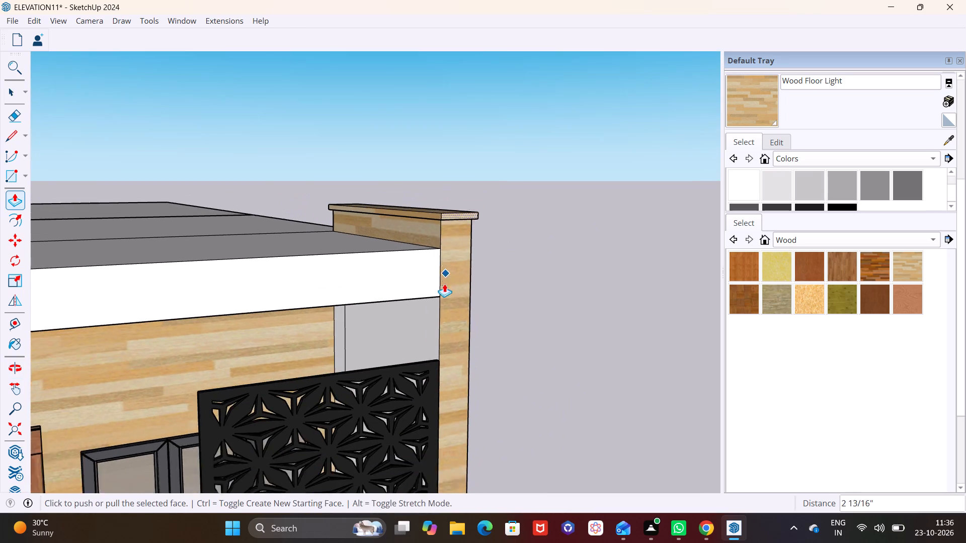
key(space)
click(521, 321)
Examine the capped corner column, the balcony and porch, and the whole house exterior from several angles.
shift+middle_drag(507, 358, 627, 277)
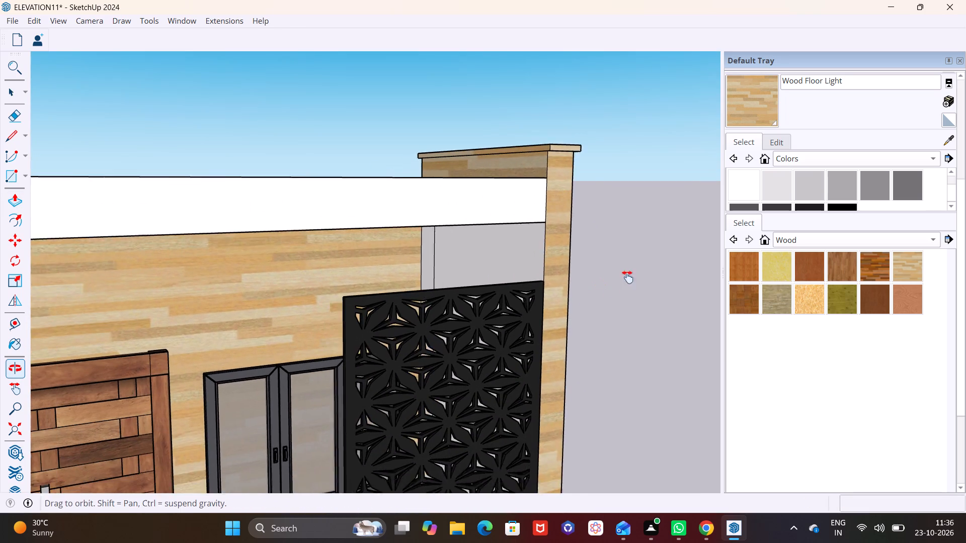
shift+middle_drag(627, 277, 638, 270)
scroll(378, 284, down, 10)
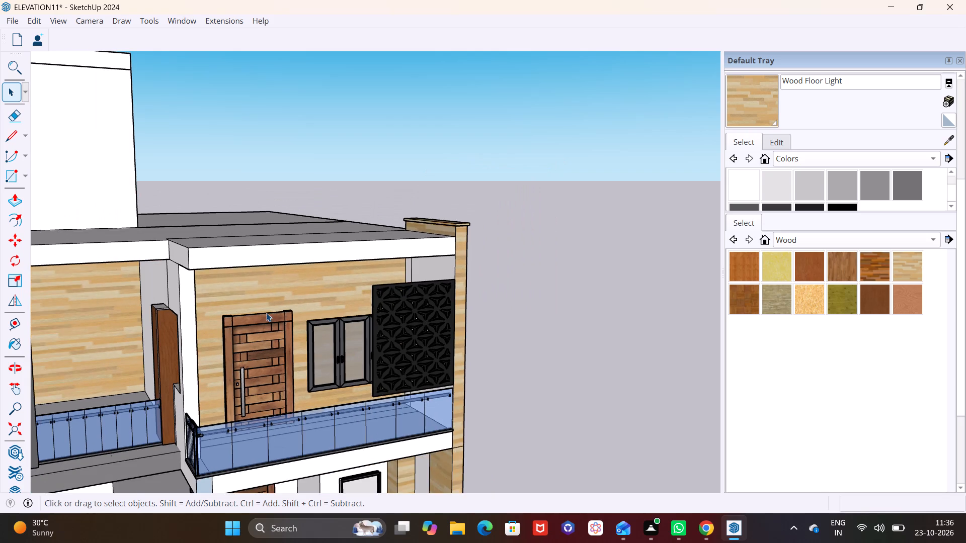
shift+middle_drag(267, 313, 275, 325)
shift+scroll(267, 313, down, 2)
scroll(277, 325, down, 3)
middle_drag(281, 339, 355, 311)
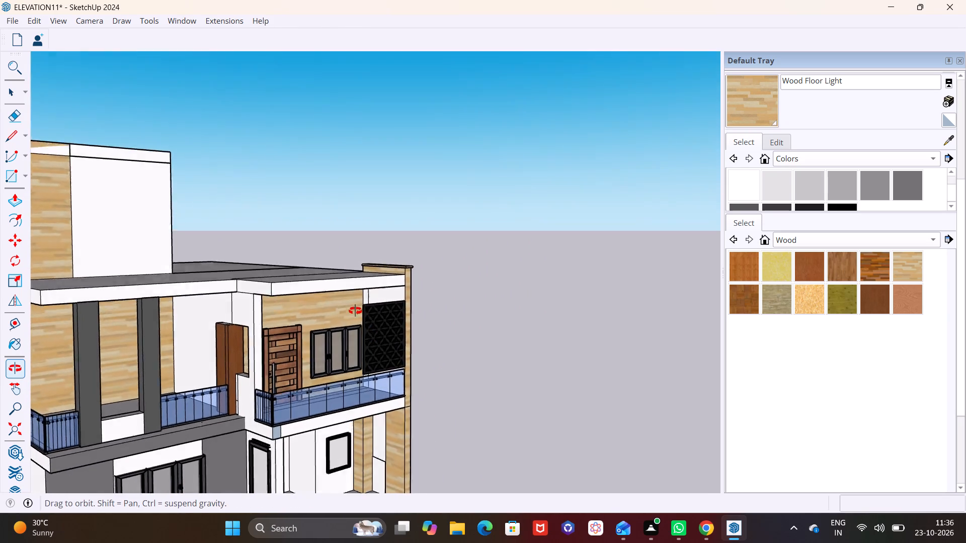
middle_drag(355, 311, 84, 308)
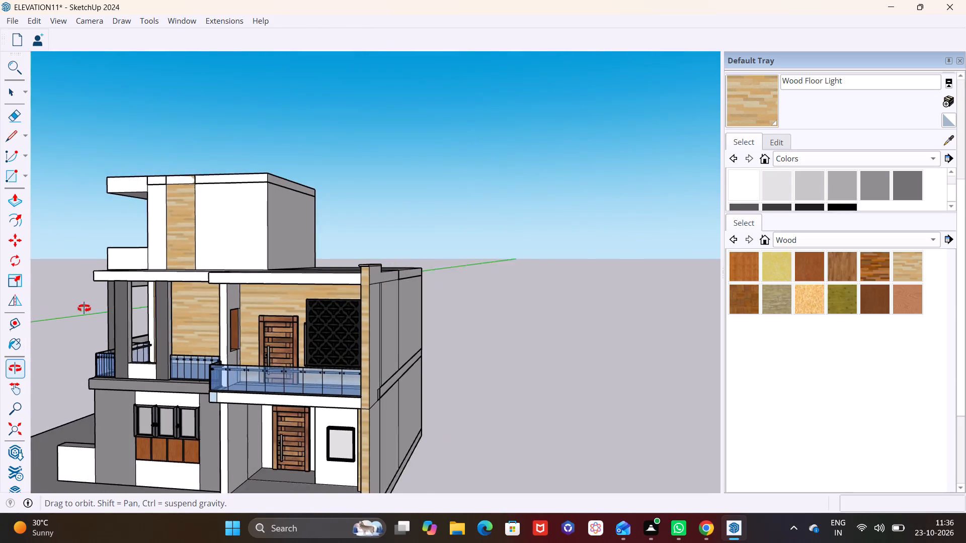
middle_drag(84, 308, 79, 308)
scroll(255, 347, down, 6)
middle_drag(258, 384, 501, 384)
scroll(345, 392, down, 1)
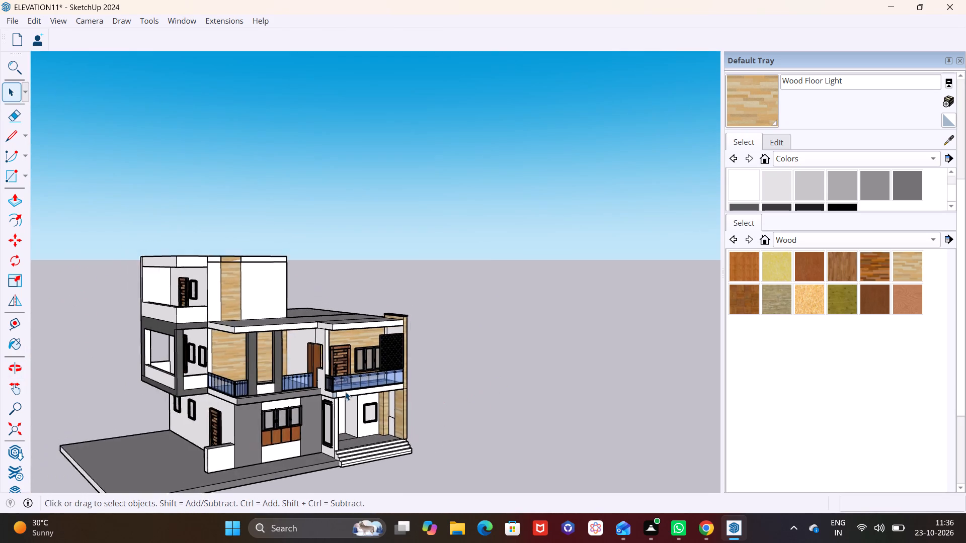
scroll(345, 392, down, 4)
middle_drag(401, 390, 406, 276)
scroll(370, 301, up, 11)
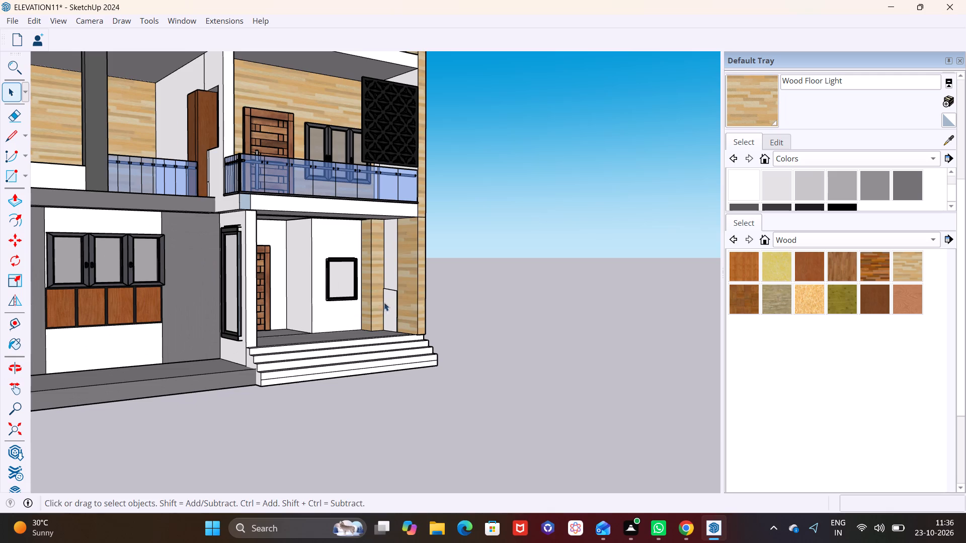
middle_drag(384, 302, 456, 292)
scroll(414, 254, up, 3)
scroll(369, 252, down, 5)
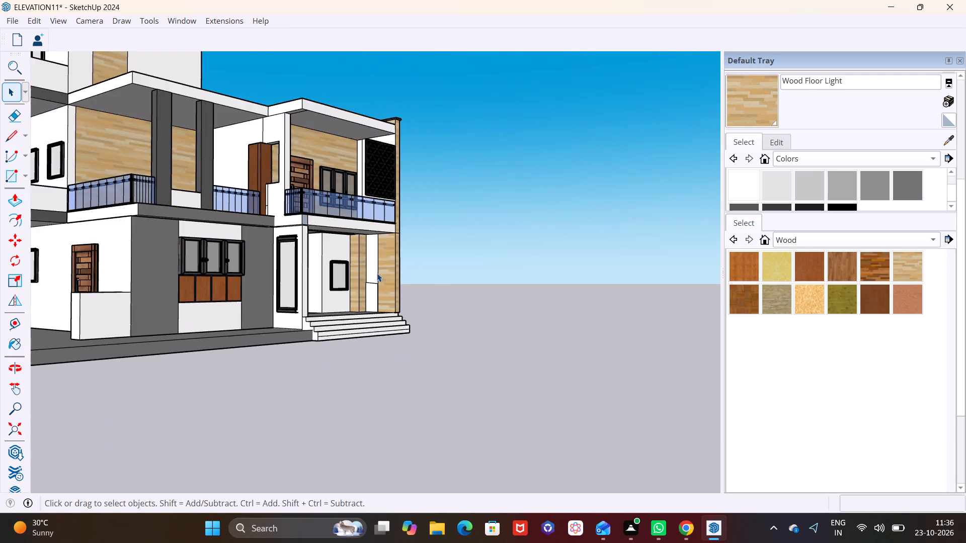
scroll(377, 273, down, 5)
middle_drag(349, 296, 474, 353)
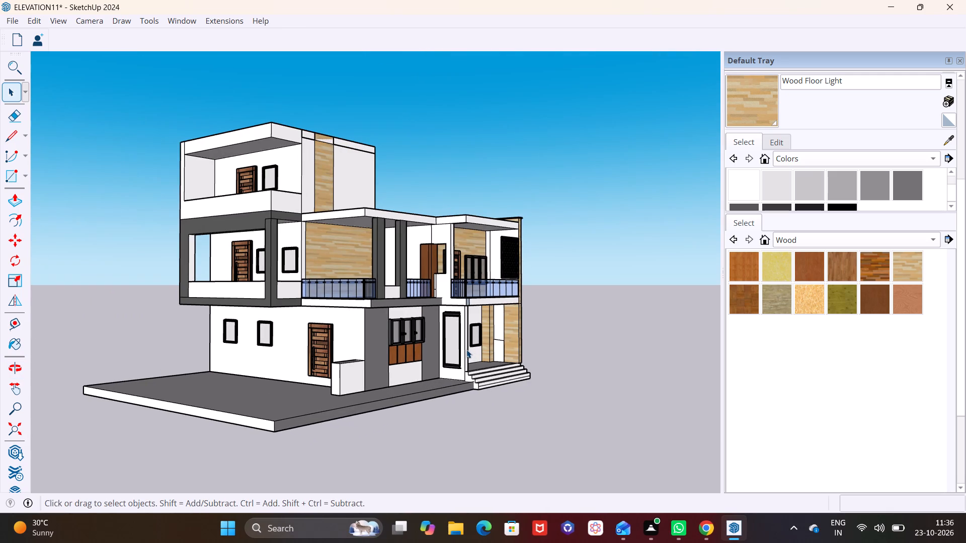
scroll(451, 349, up, 2)
scroll(443, 370, down, 2)
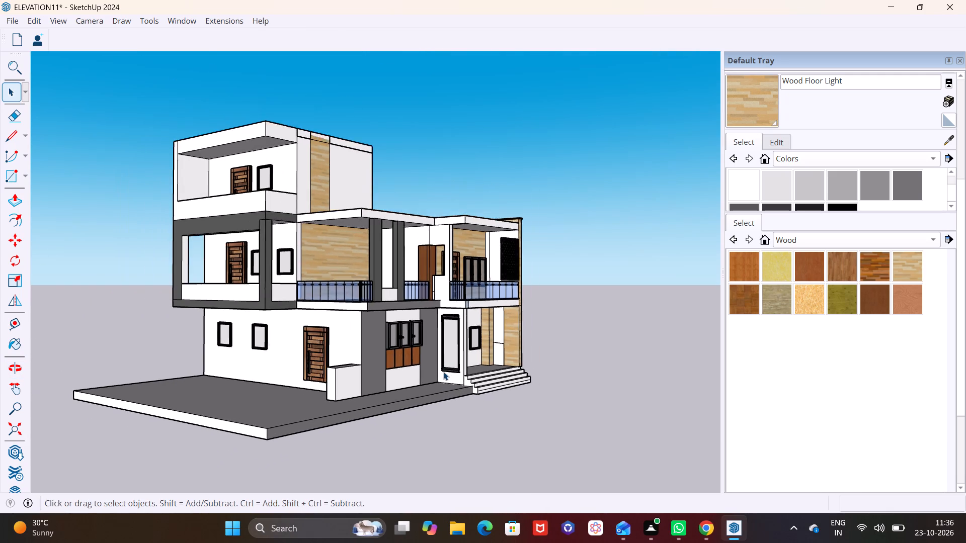
Paint the front risers of all the porch steps with Color M04, including both strips of the bottom riser.
scroll(443, 372, down, 2)
scroll(439, 370, up, 3)
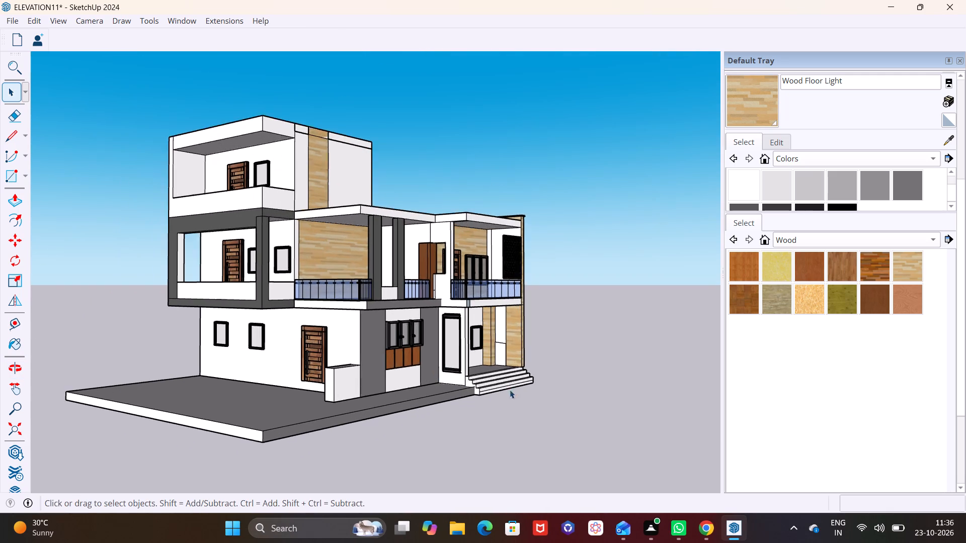
scroll(510, 390, up, 8)
scroll(475, 357, up, 8)
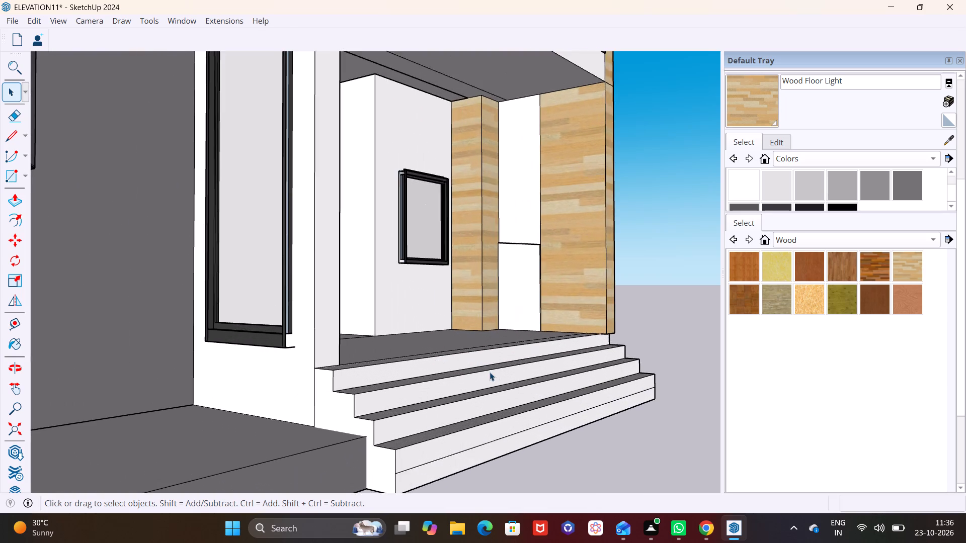
middle_drag(489, 374, 340, 397)
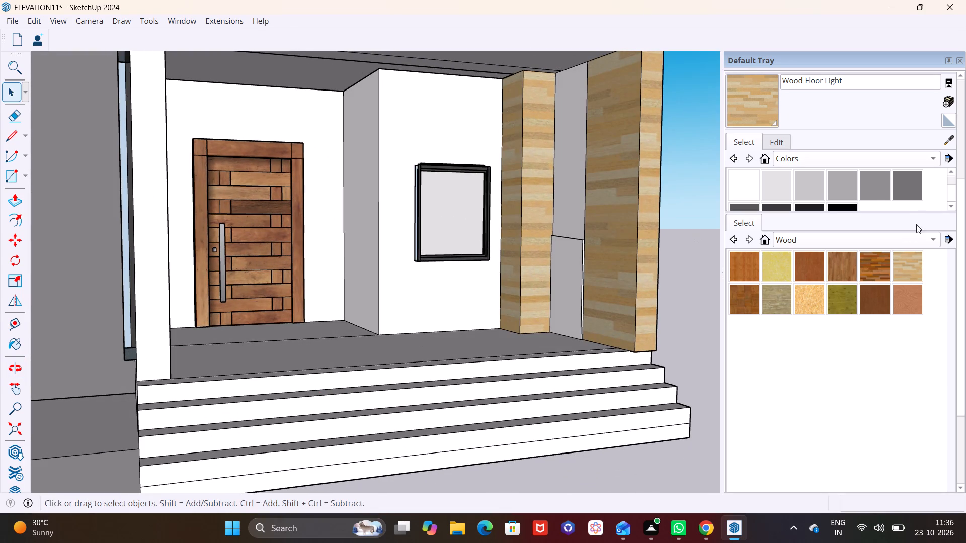
click(873, 192)
click(176, 387)
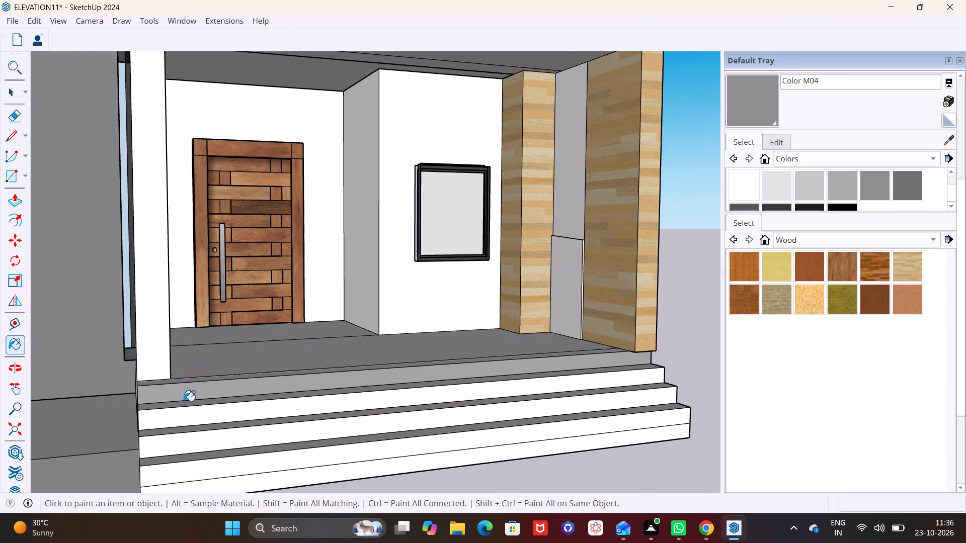
click(184, 415)
click(192, 450)
middle_drag(242, 423, 183, 516)
scroll(298, 461, down, 3)
middle_drag(330, 451, 593, 342)
click(463, 463)
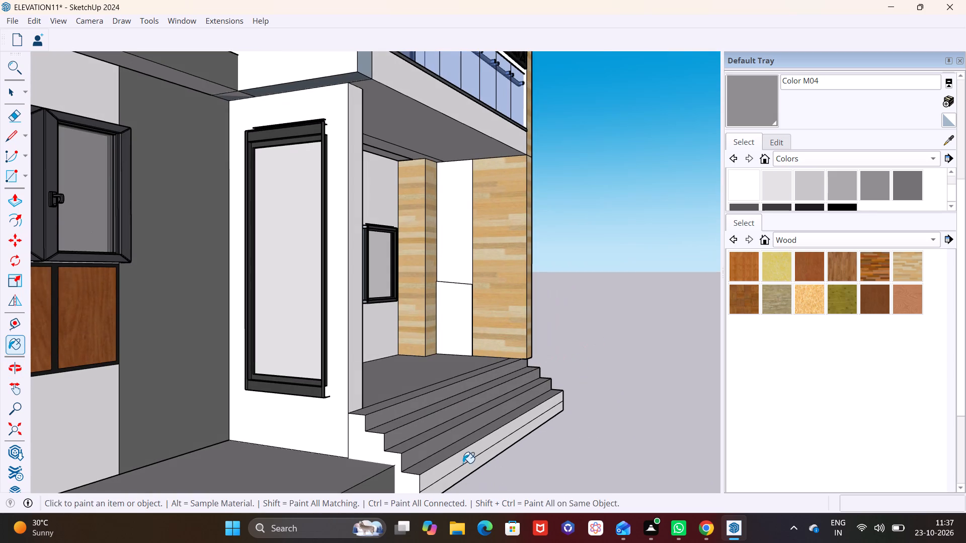
click(463, 468)
scroll(447, 454, down, 3)
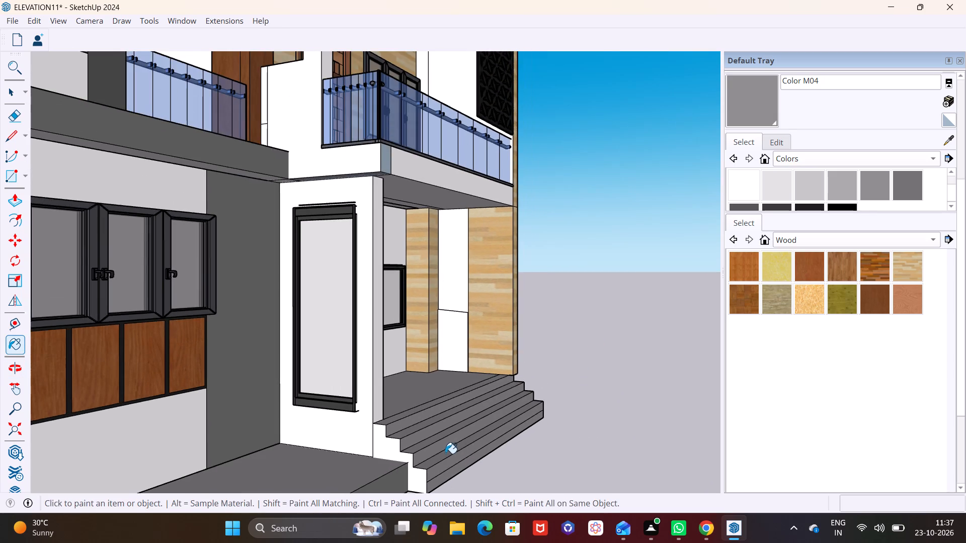
Delete the stray horizontal edge dividing the bottom porch step's front riser.
middle_drag(440, 446, 454, 414)
scroll(462, 434, up, 4)
middle_drag(436, 436, 349, 434)
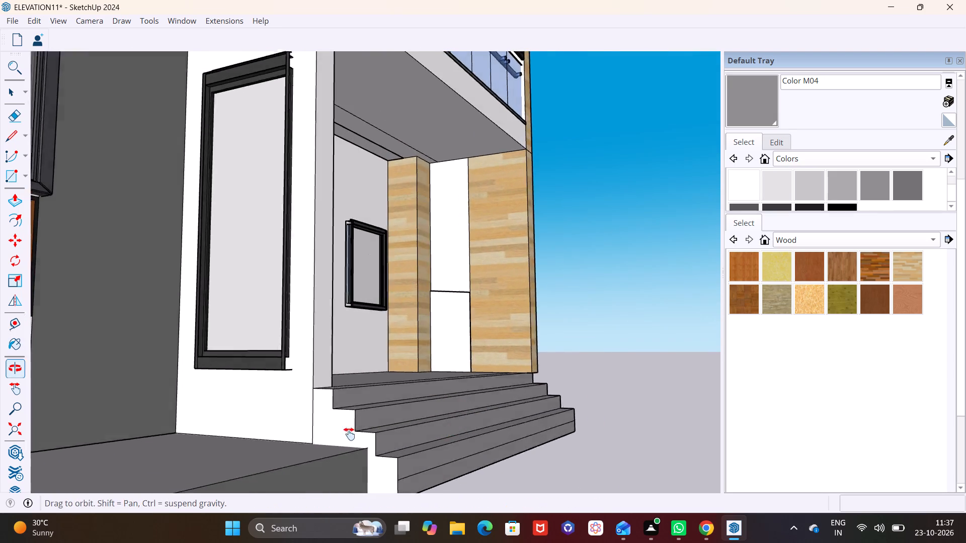
middle_drag(349, 434, 230, 419)
scroll(261, 427, up, 4)
scroll(262, 428, down, 2)
key(space)
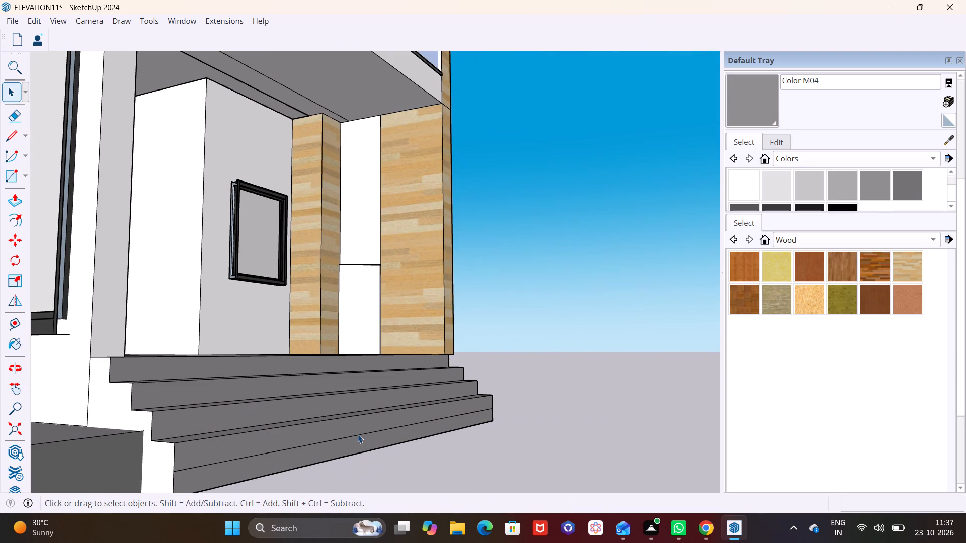
click(358, 434)
key(Delete)
Open the base slab in front of the house for editing.
scroll(362, 433, down, 3)
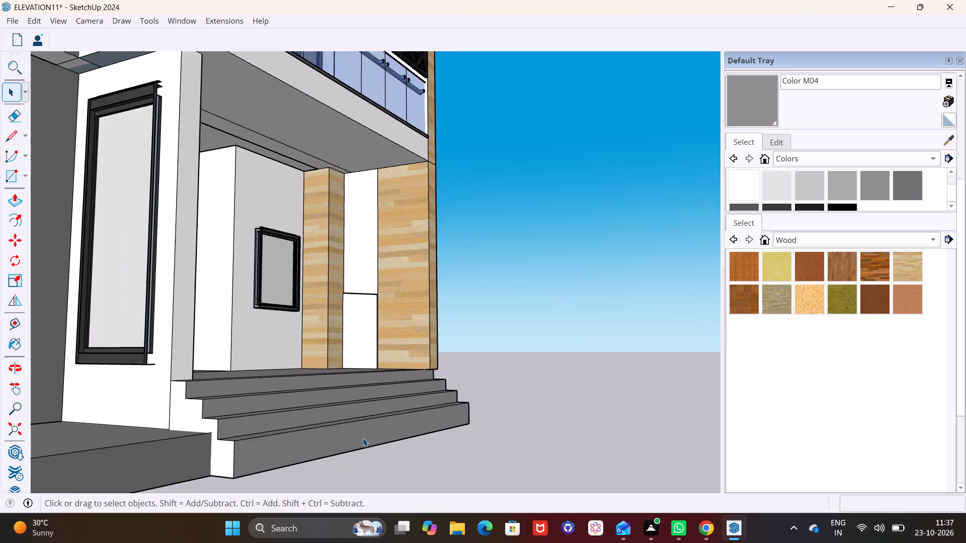
scroll(363, 438, down, 6)
middle_drag(361, 438, 448, 320)
middle_drag(422, 351, 371, 466)
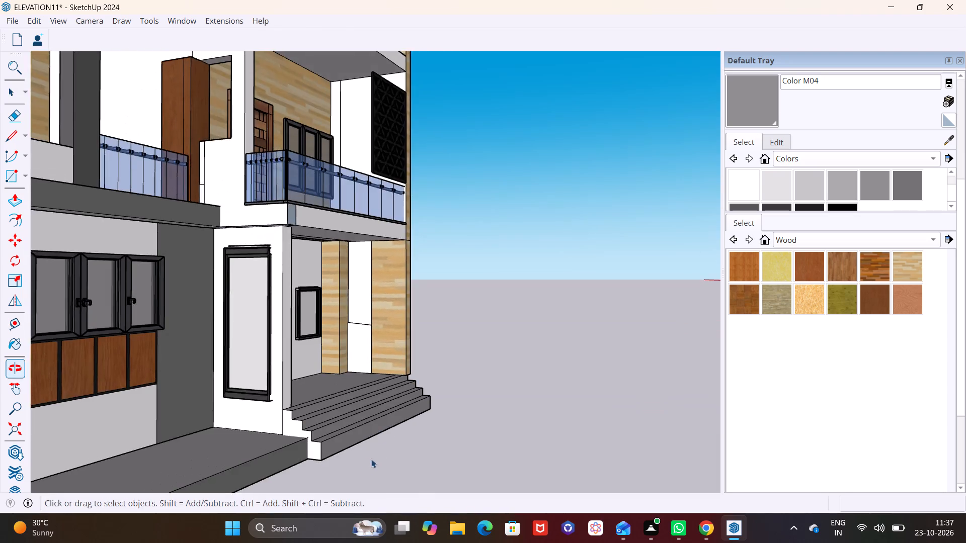
scroll(390, 414, down, 2)
shift+middle_drag(394, 369, 416, 230)
middle_drag(399, 266, 382, 394)
scroll(382, 394, down, 1)
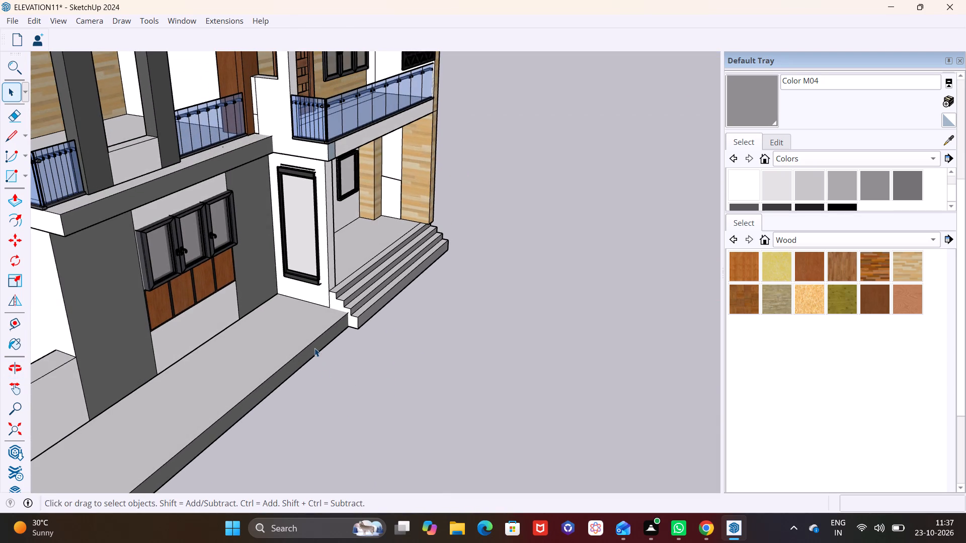
click(314, 348)
triple_click(314, 348)
middle_drag(314, 348, 273, 309)
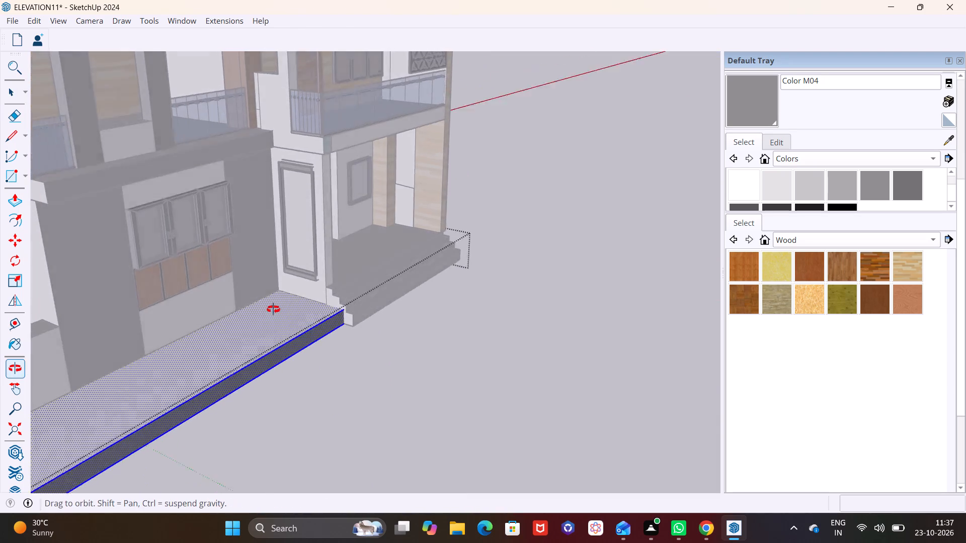
middle_drag(273, 309, 267, 302)
scroll(271, 313, up, 7)
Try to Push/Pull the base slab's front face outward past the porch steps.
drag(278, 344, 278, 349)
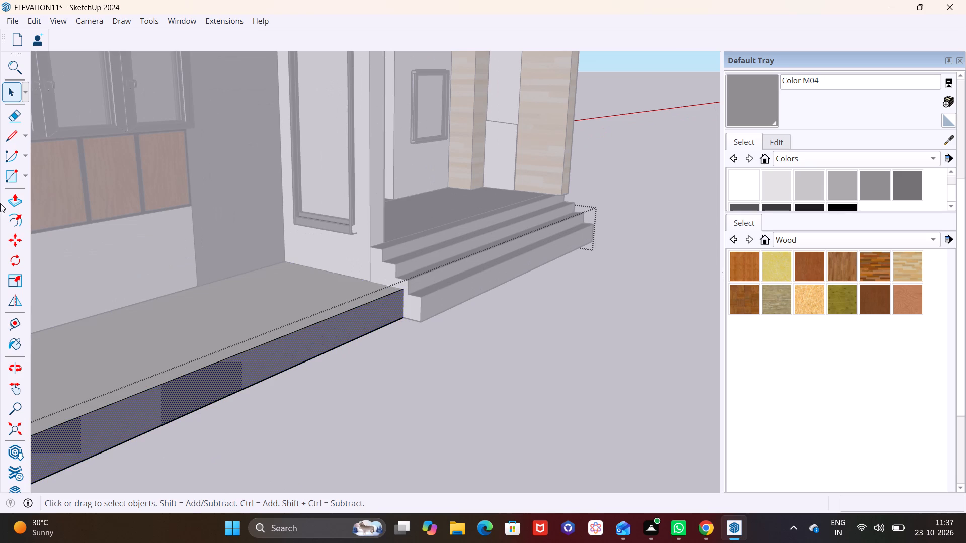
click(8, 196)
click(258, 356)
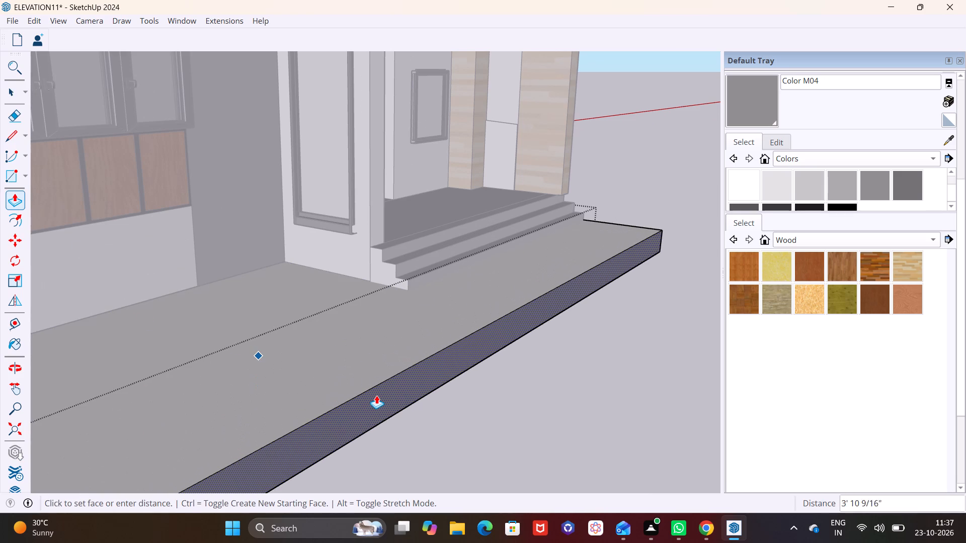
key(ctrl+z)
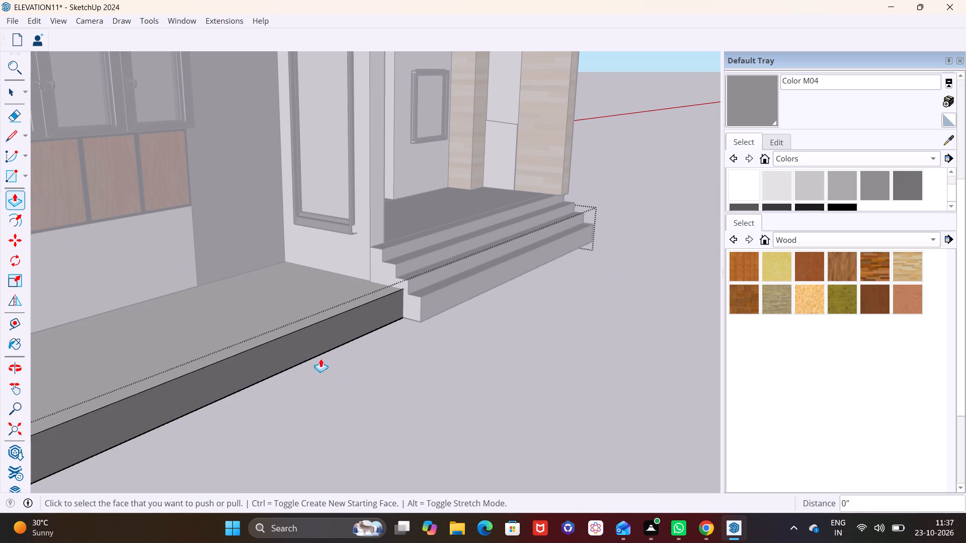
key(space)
Push/Pull the base slab's top face down about 6 5/8", and back up about 4 13/16".
click(303, 304)
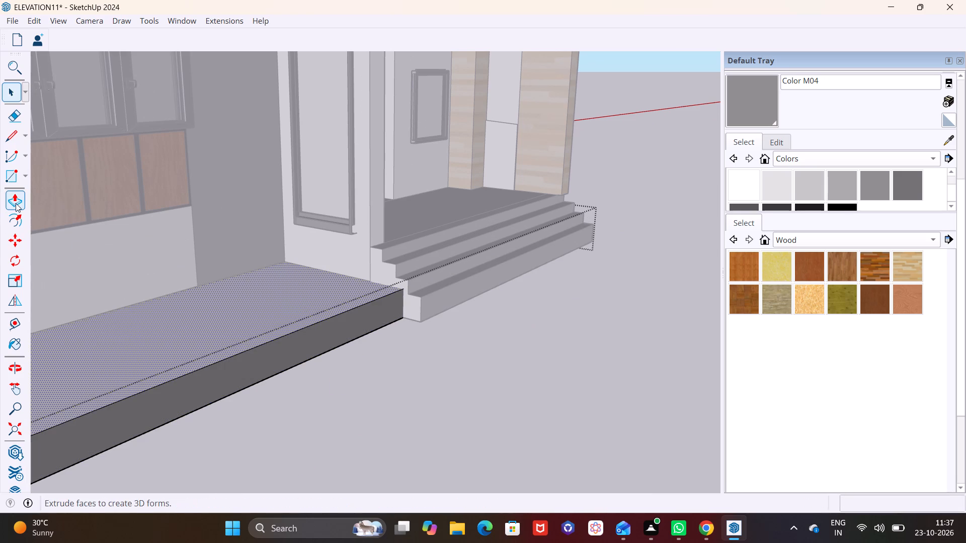
click(16, 203)
click(238, 297)
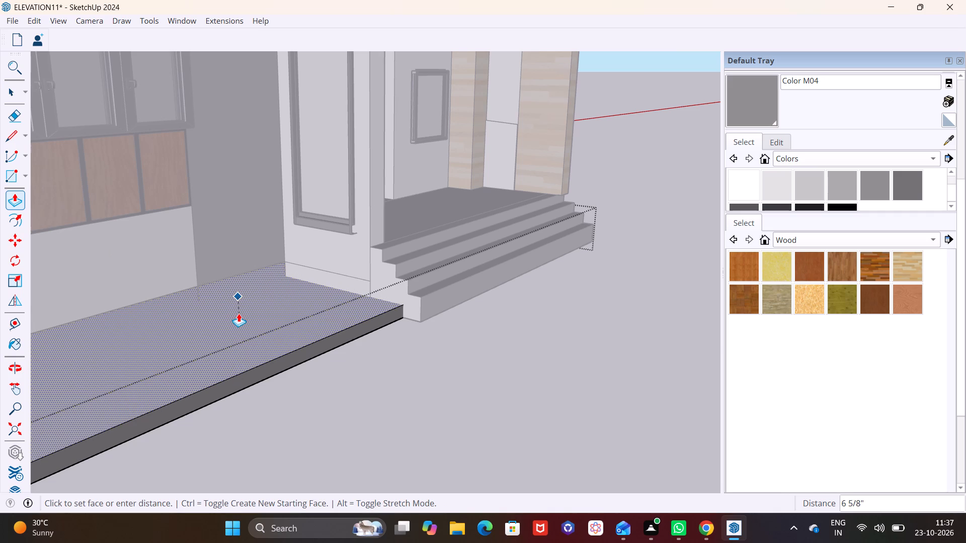
click(238, 313)
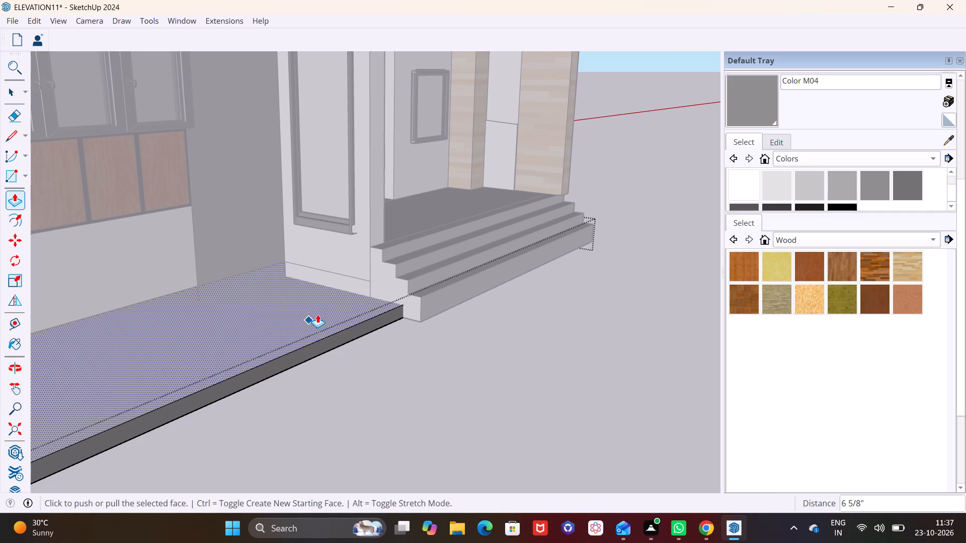
click(320, 312)
click(414, 297)
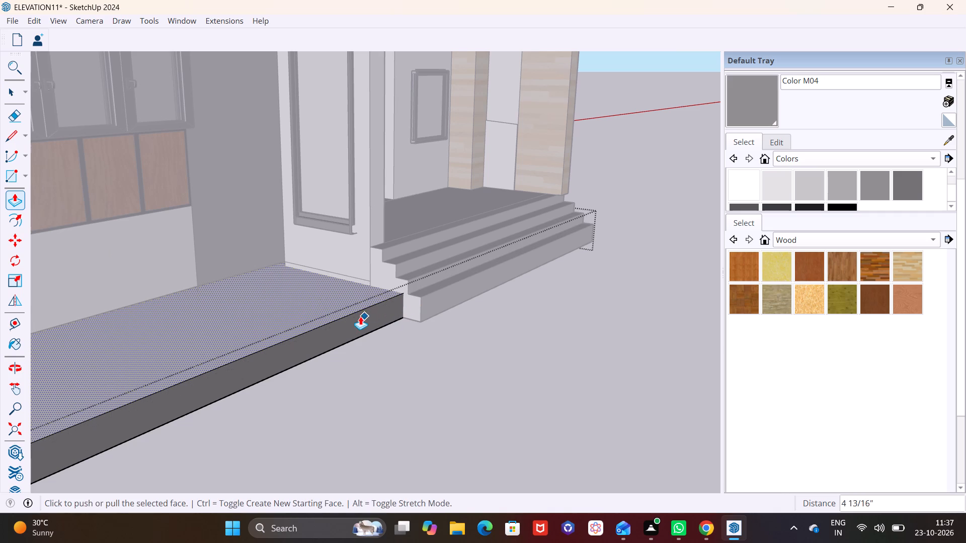
scroll(354, 320, right, 1)
scroll(354, 320, left, 3)
scroll(354, 325, down, 1)
scroll(354, 325, left, 1)
Push/Pull the base slab's front face outward beyond the porch steps and finish editing the slab.
key(space)
click(354, 327)
click(17, 202)
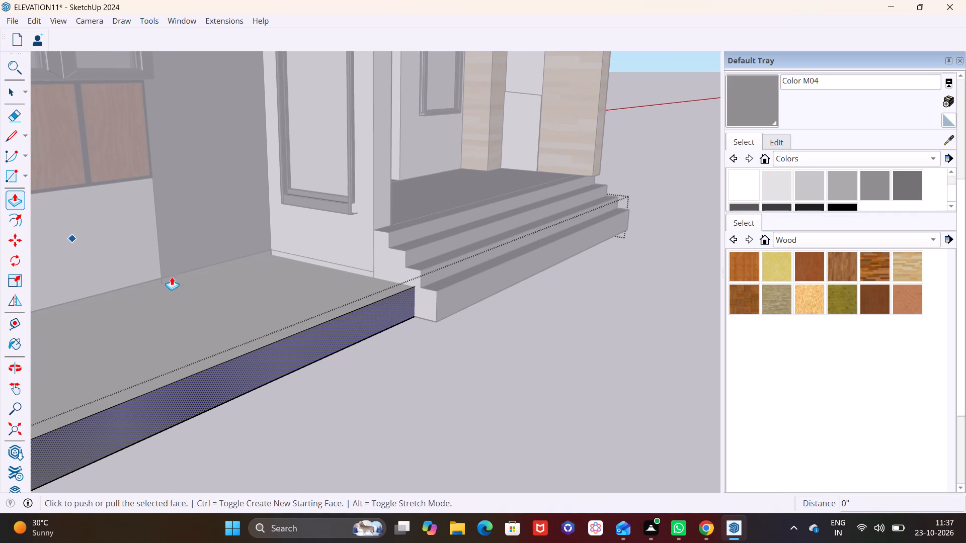
click(342, 327)
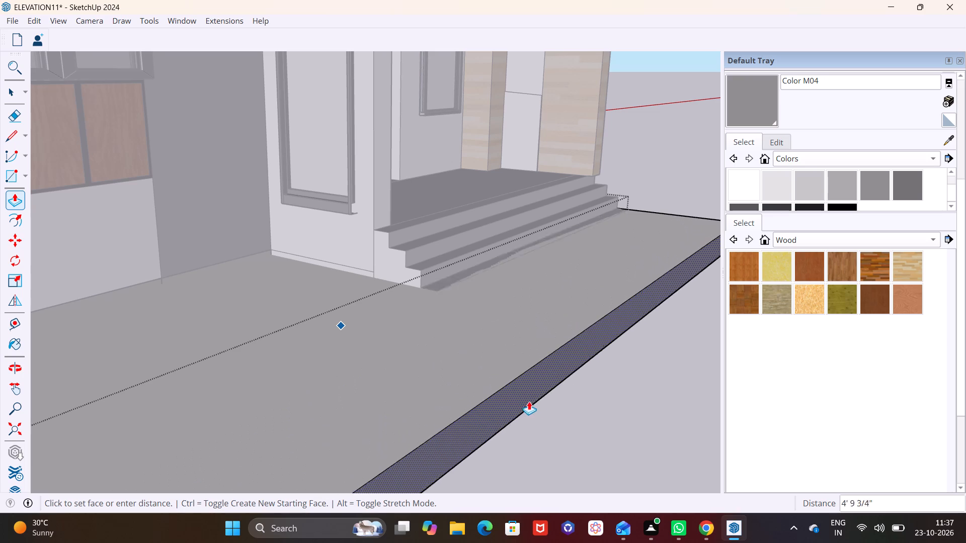
click(560, 408)
key(space)
click(592, 429)
scroll(441, 342, down, 4)
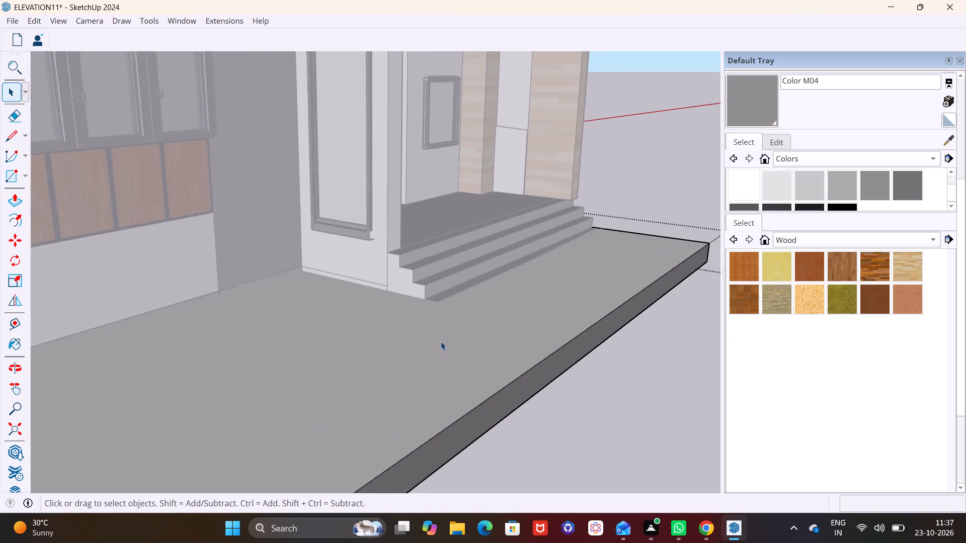
scroll(441, 341, down, 4)
click(569, 459)
Delete the leftover horizontal edge along the base of the wall beneath the tall window beside the porch steps.
middle_drag(547, 440, 376, 401)
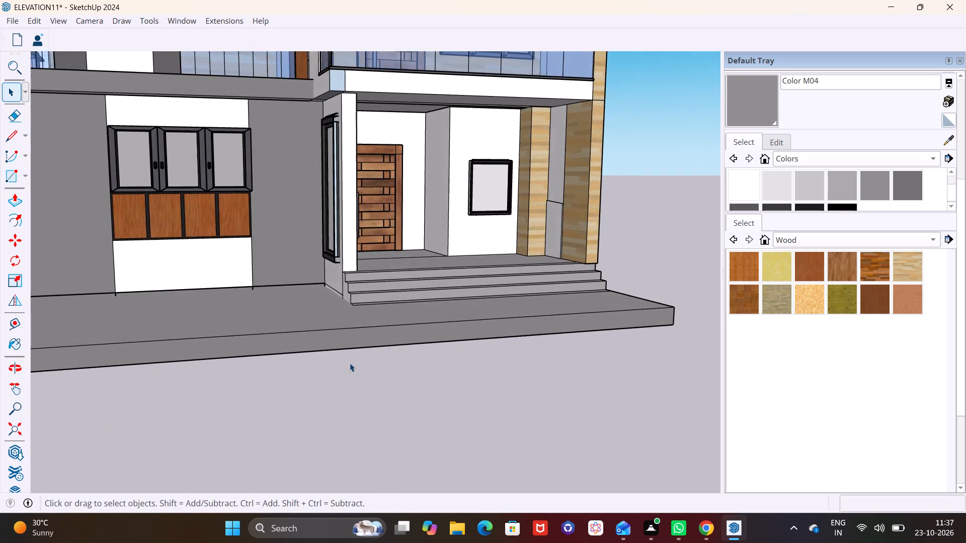
scroll(350, 363, up, 3)
scroll(363, 367, down, 6)
middle_drag(363, 382, 489, 403)
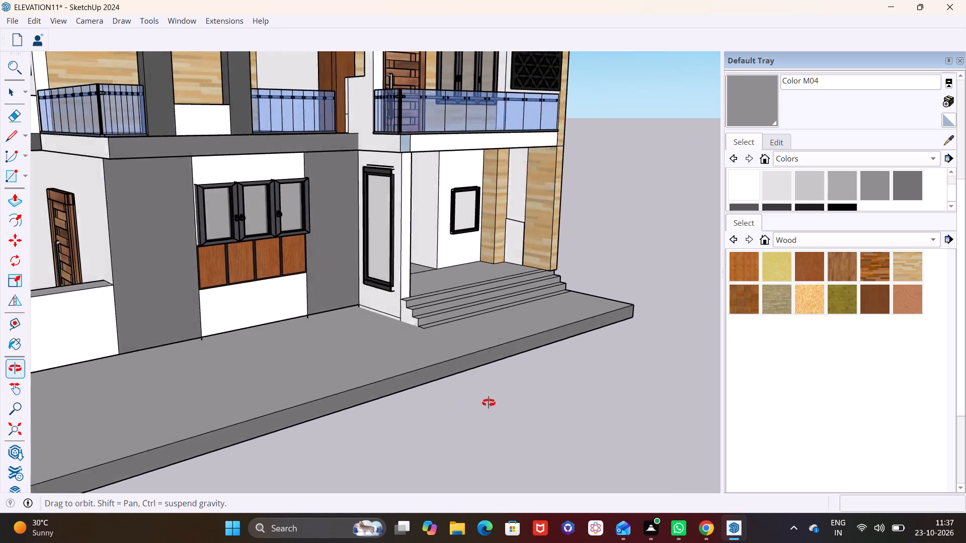
middle_drag(489, 403, 533, 402)
scroll(463, 321, up, 11)
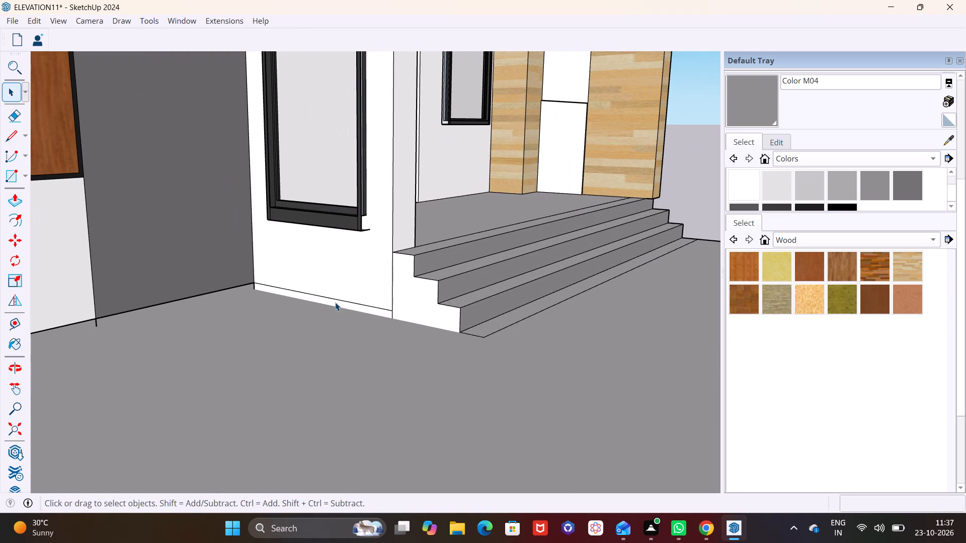
click(338, 300)
key(Delete)
Examine the house with its extended base slab from the front, below and the side-door corner.
scroll(401, 313, down, 3)
scroll(316, 363, down, 15)
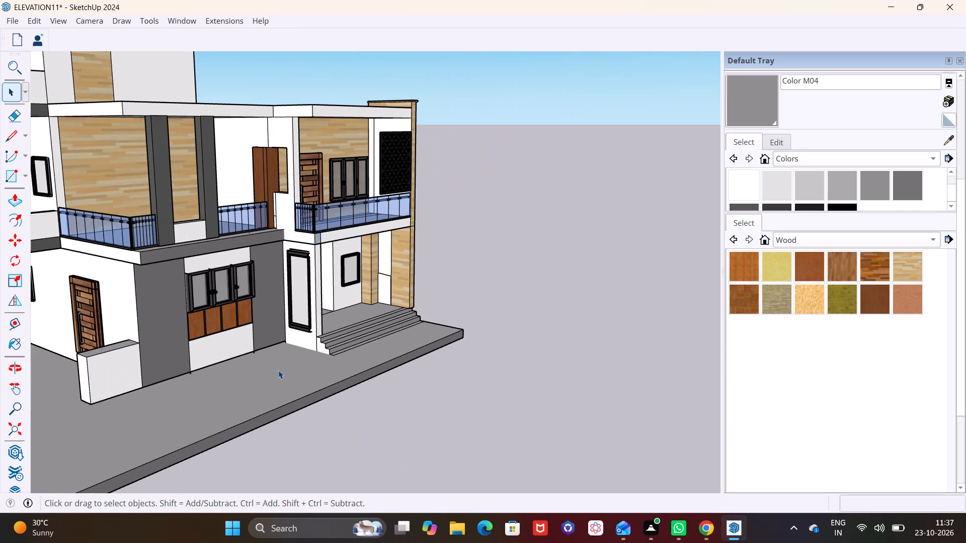
shift+middle_drag(269, 367, 451, 360)
middle_drag(403, 380, 313, 247)
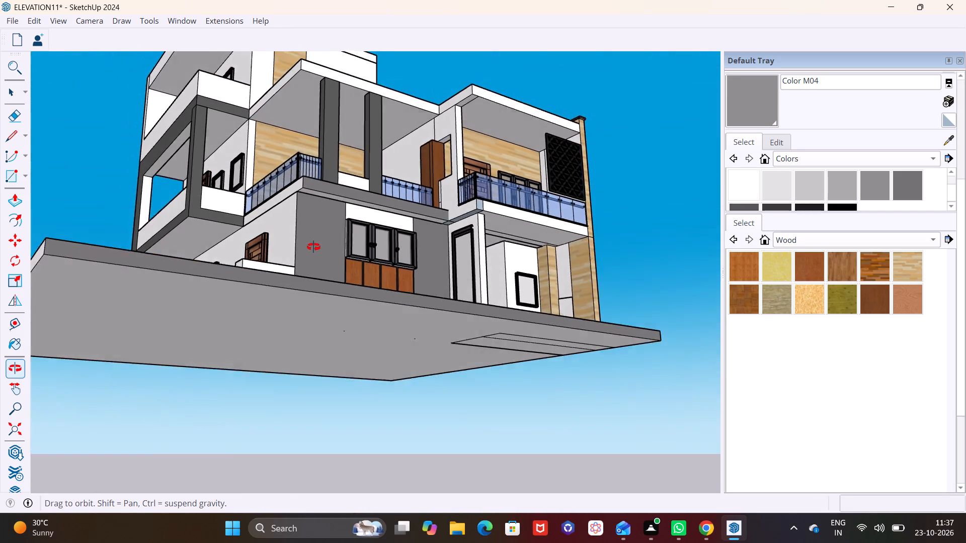
middle_drag(313, 247, 302, 361)
scroll(311, 355, down, 2)
middle_drag(273, 388, 297, 419)
scroll(279, 371, up, 2)
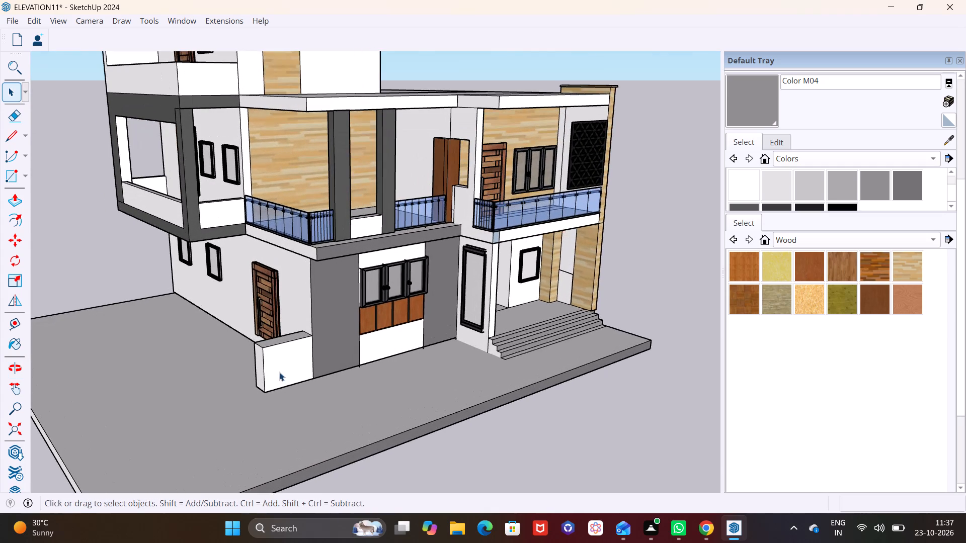
scroll(279, 372, up, 2)
middle_drag(279, 372, 372, 398)
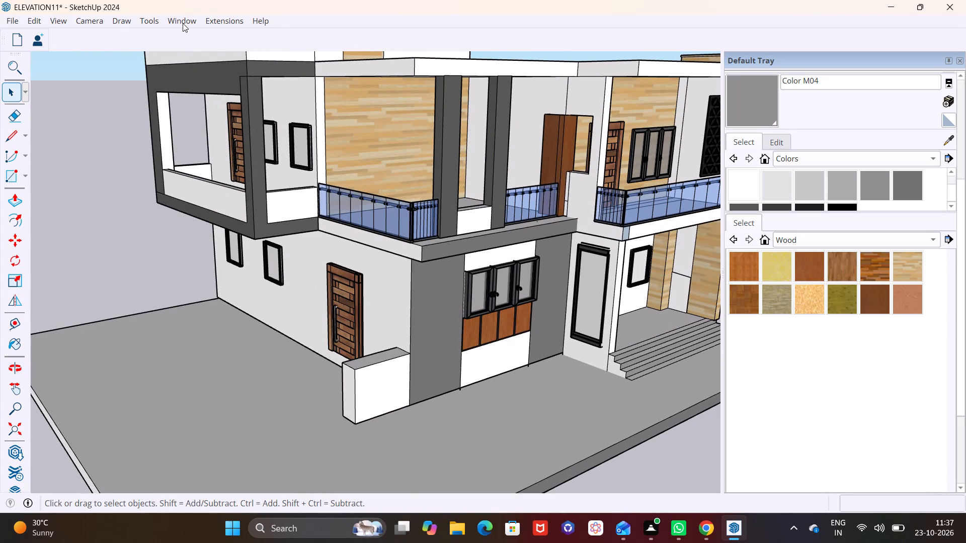
Search 3D Warehouse for GATE models in place of the CNC CUTTINGS search.
click(183, 23)
click(208, 117)
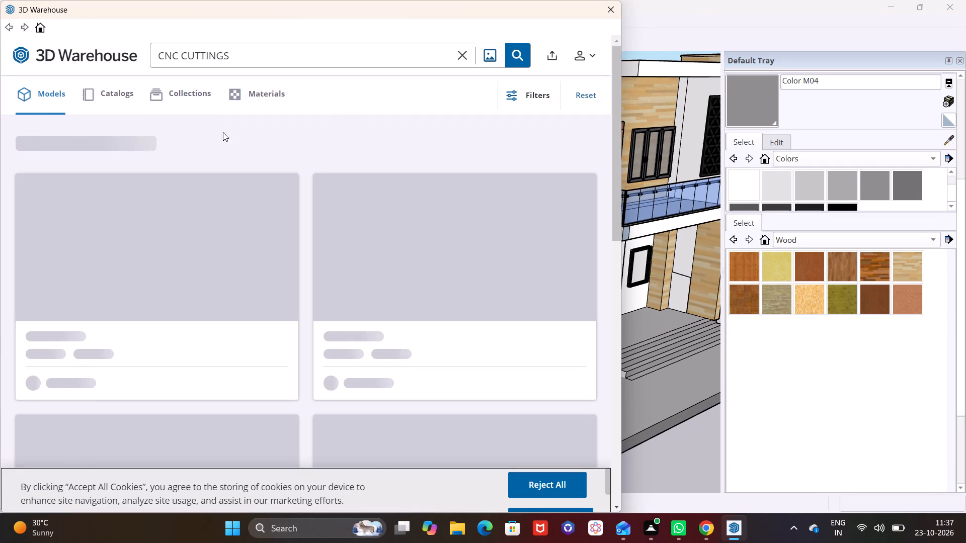
click(465, 56)
click(323, 60)
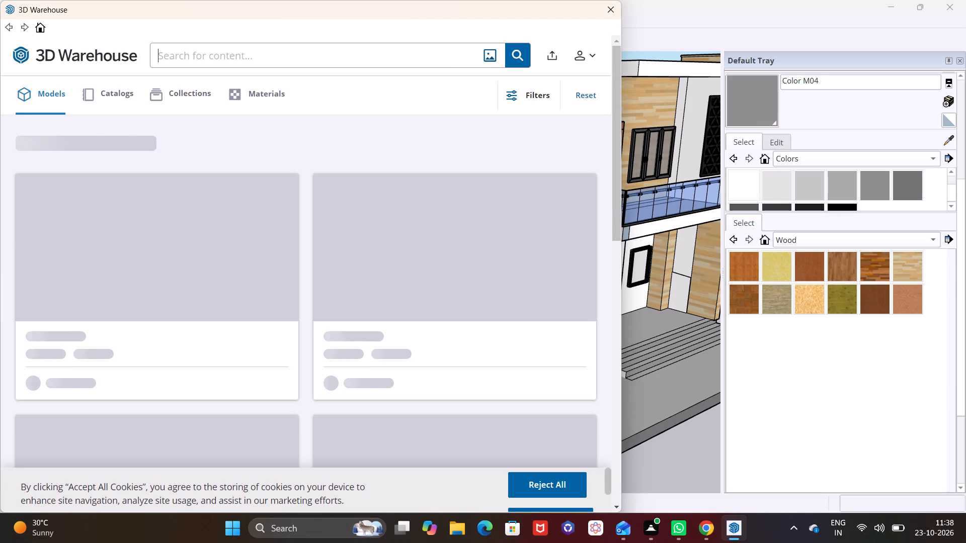
text(GATE)
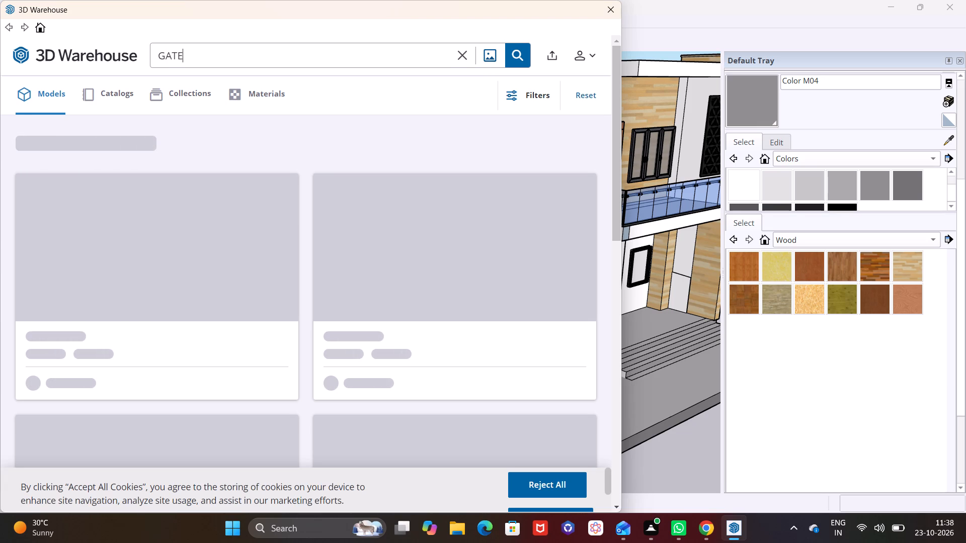
key(Return)
scroll(374, 295, down, 2)
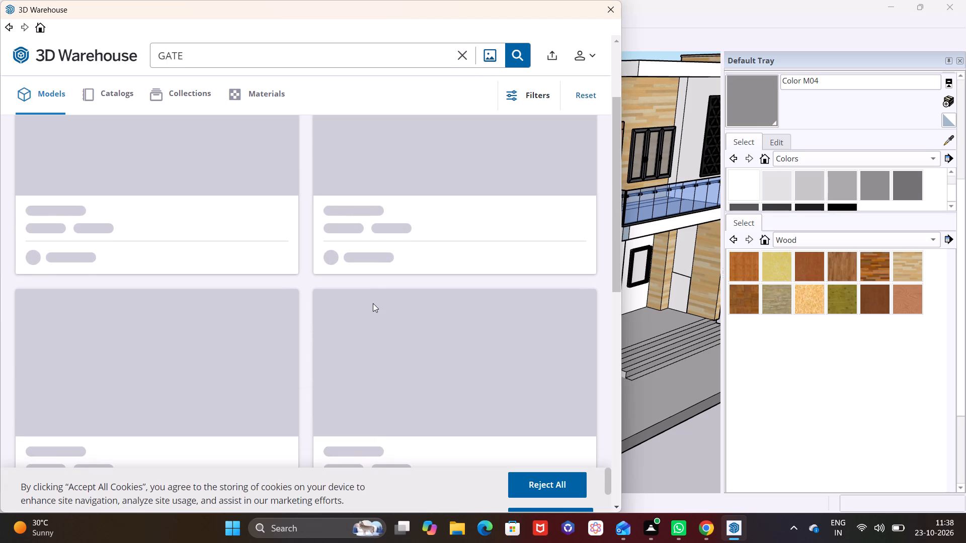
scroll(373, 303, up, 6)
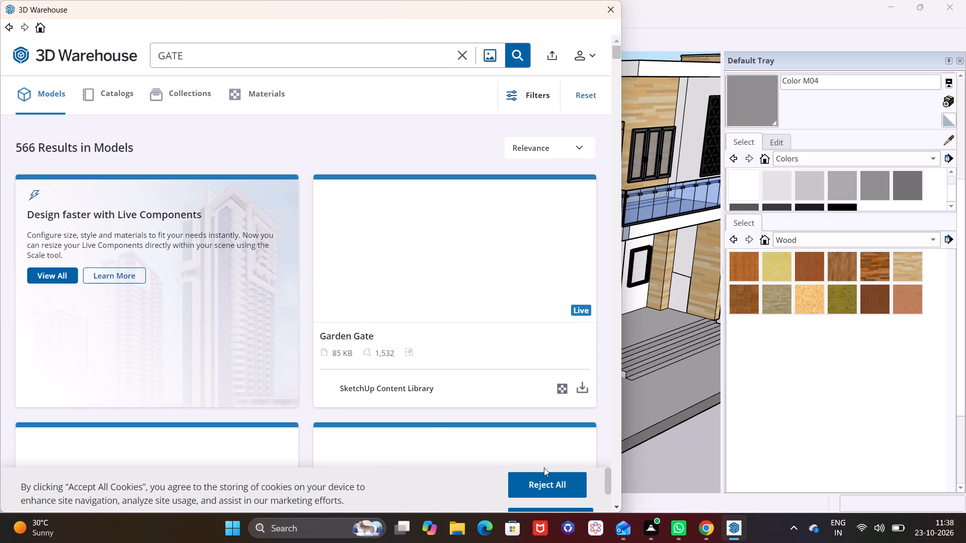
Browse the GATE model results in 3D Warehouse for a suitable house gate and close the library window.
click(616, 505)
click(616, 505)
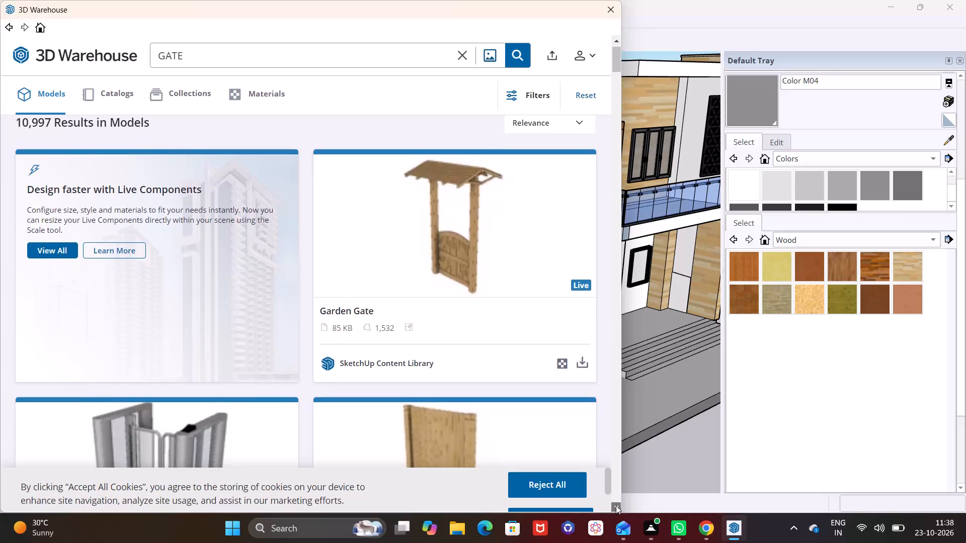
click(616, 505)
click(616, 505)
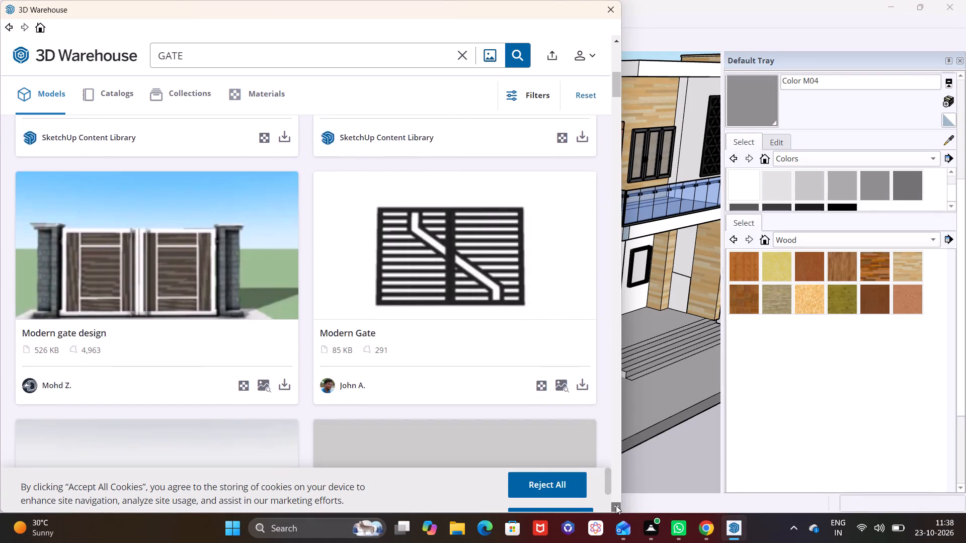
click(616, 505)
click(616, 505)
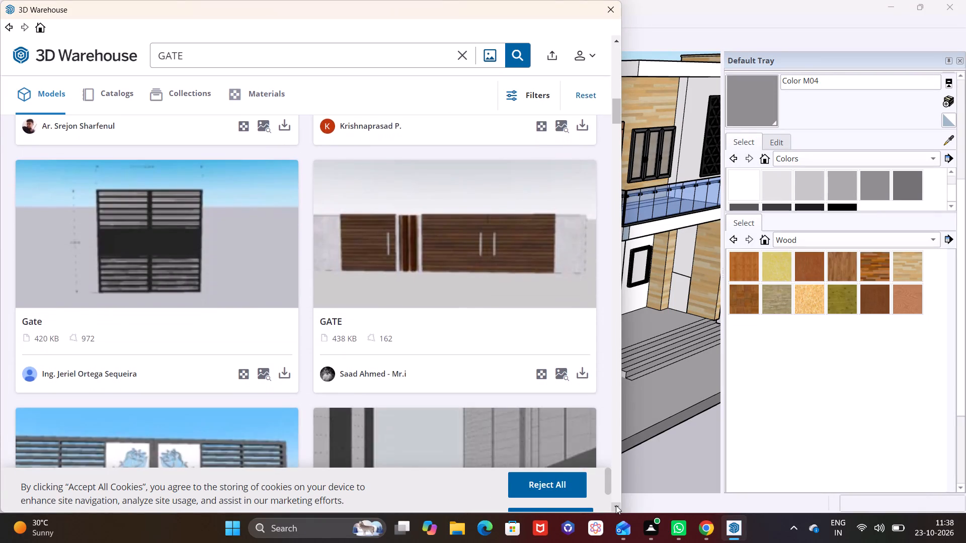
click(616, 505)
click(616, 505)
click(616, 505)
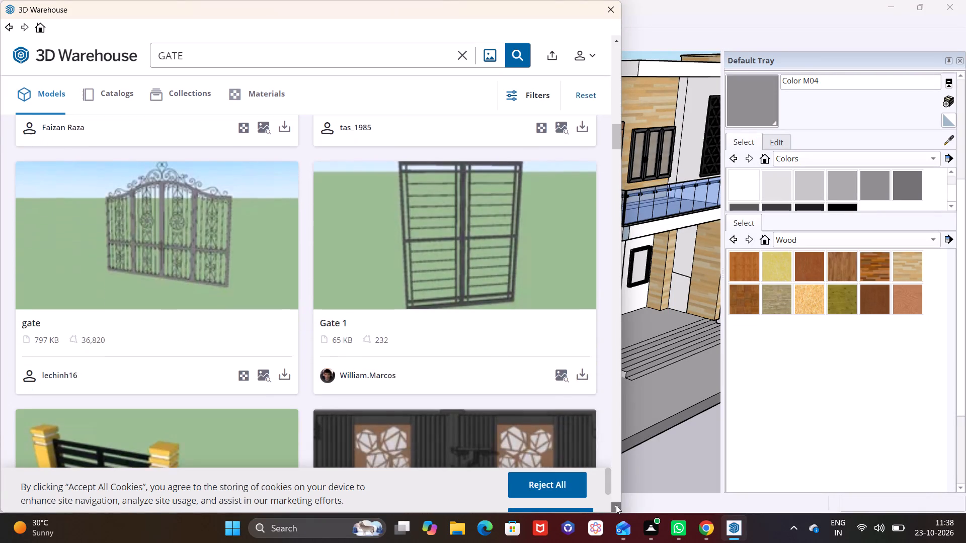
click(616, 505)
click(616, 505)
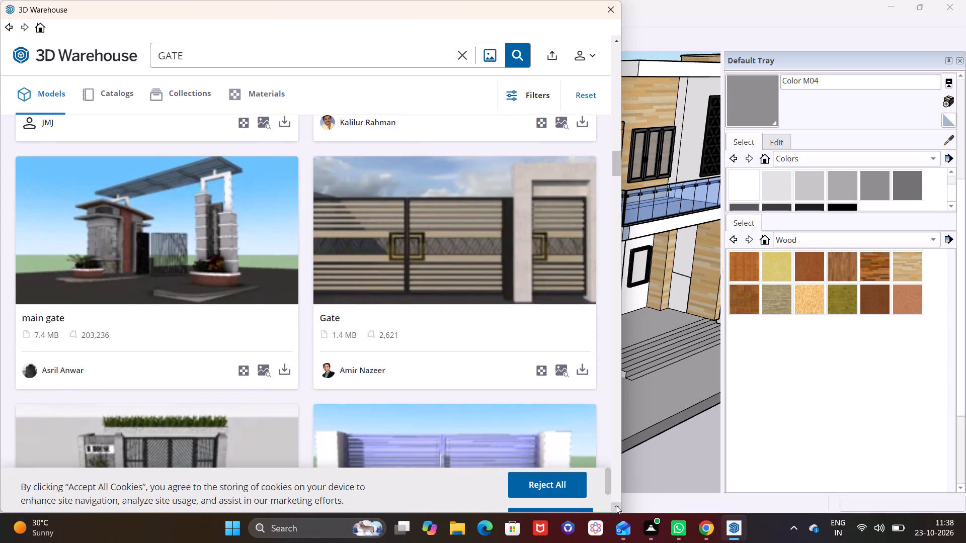
click(616, 505)
click(616, 505)
click(616, 505)
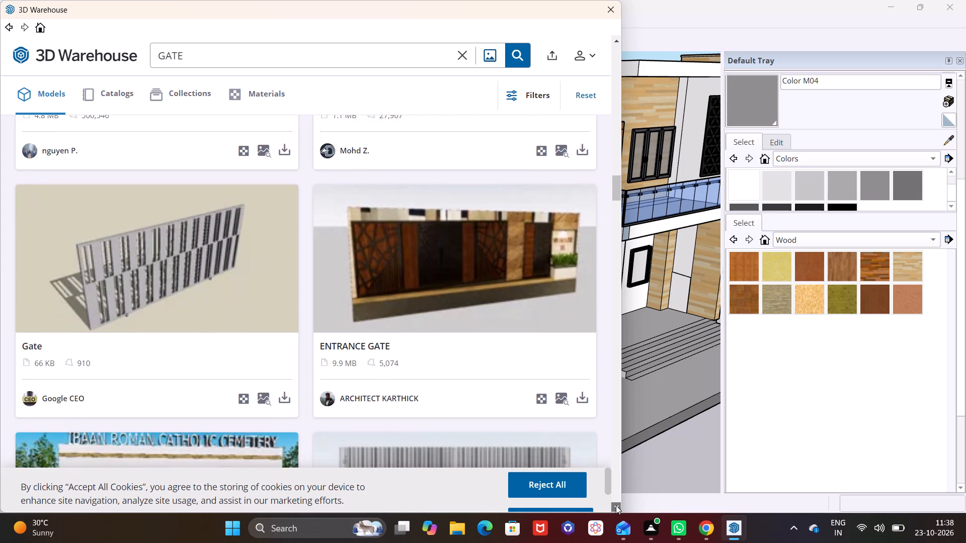
click(616, 505)
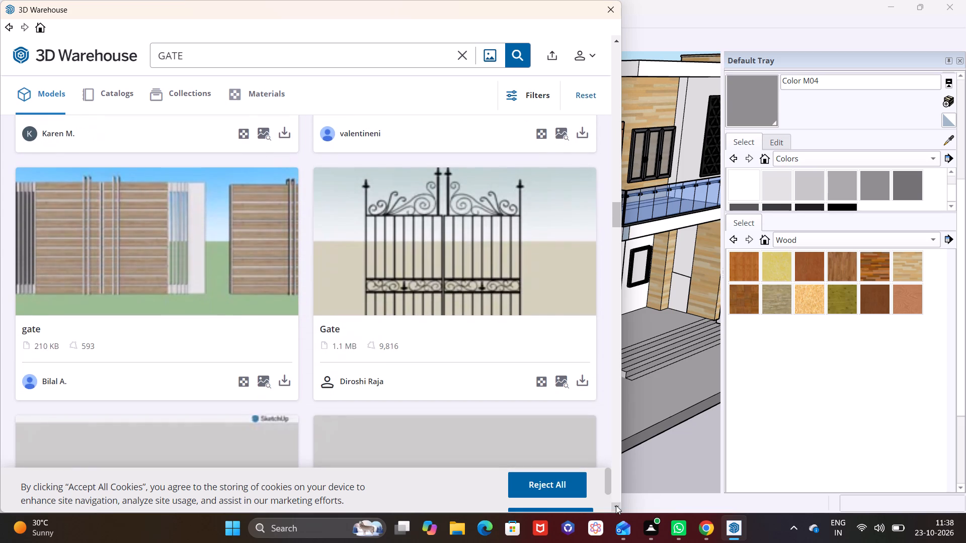
click(616, 505)
click(616, 505)
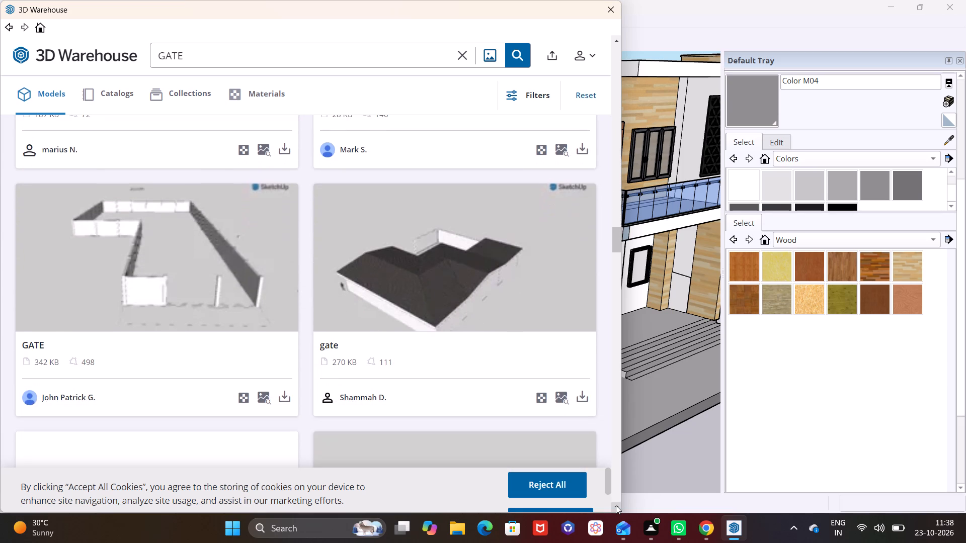
click(616, 505)
click(616, 505)
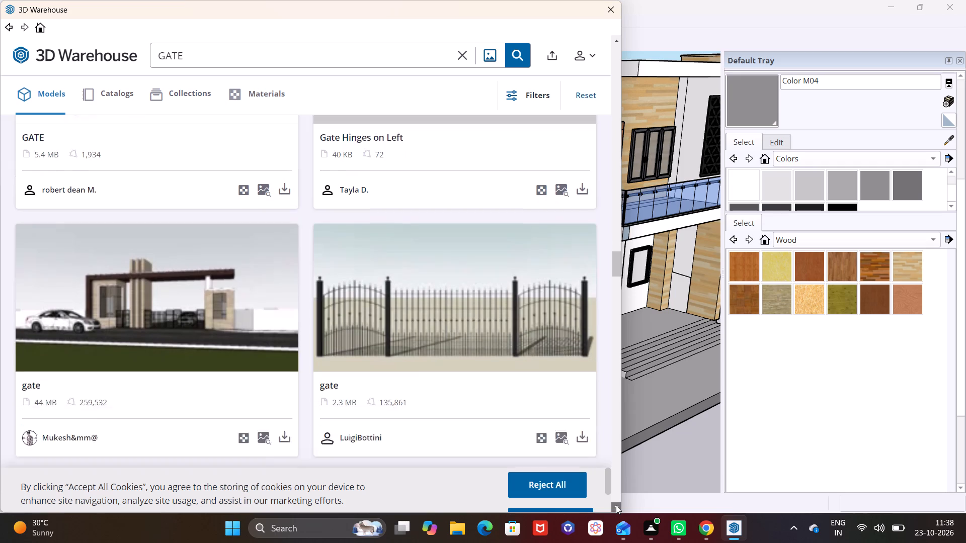
click(616, 505)
click(616, 505)
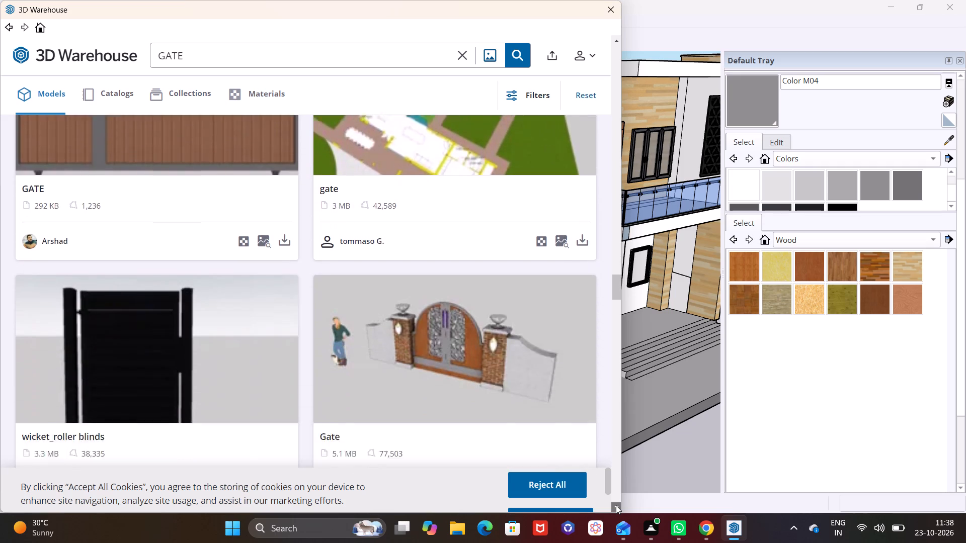
click(616, 505)
click(616, 505)
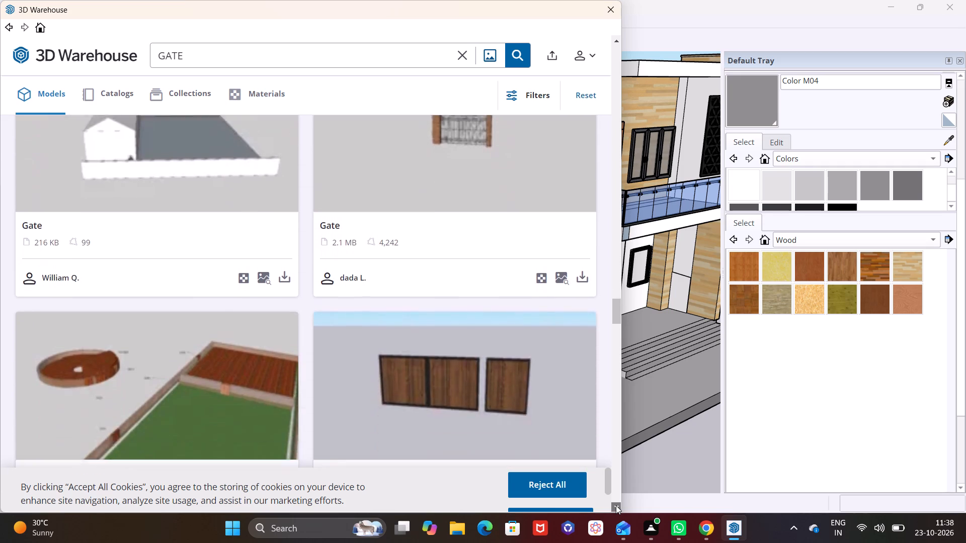
click(616, 505)
click(616, 505)
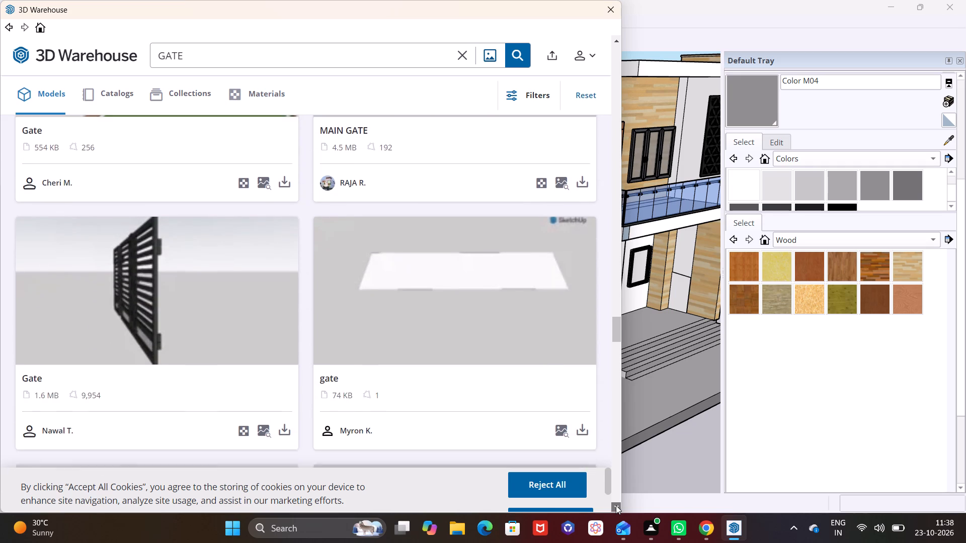
click(616, 505)
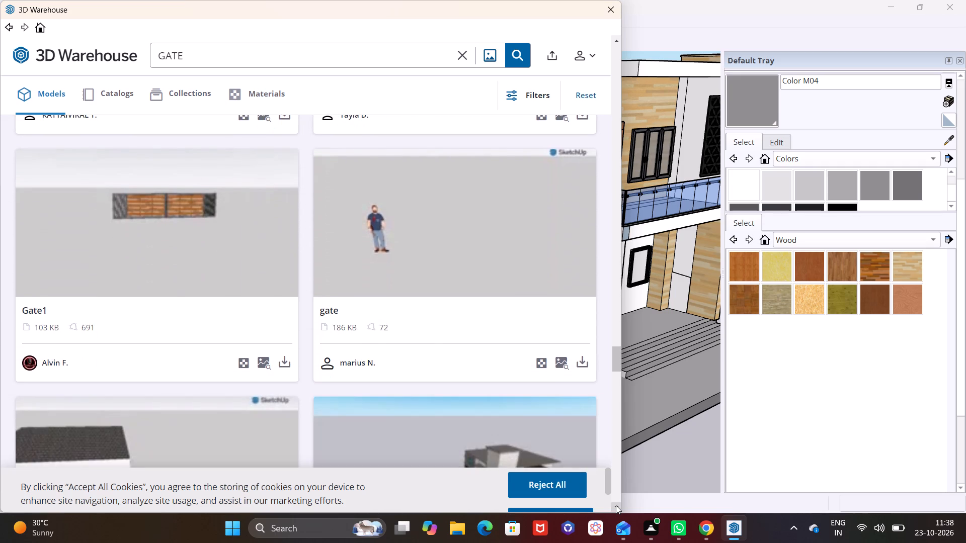
click(616, 505)
click(616, 505)
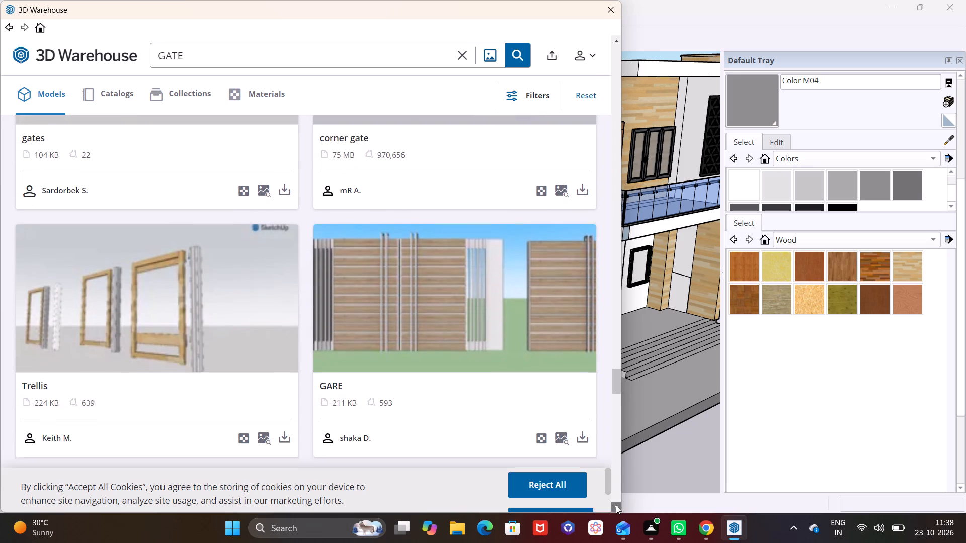
click(616, 505)
click(616, 505)
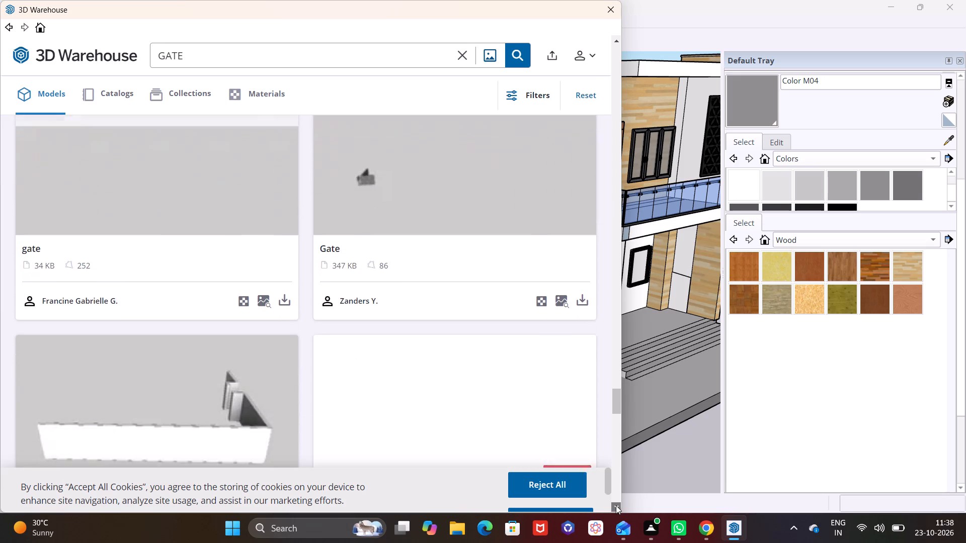
click(616, 506)
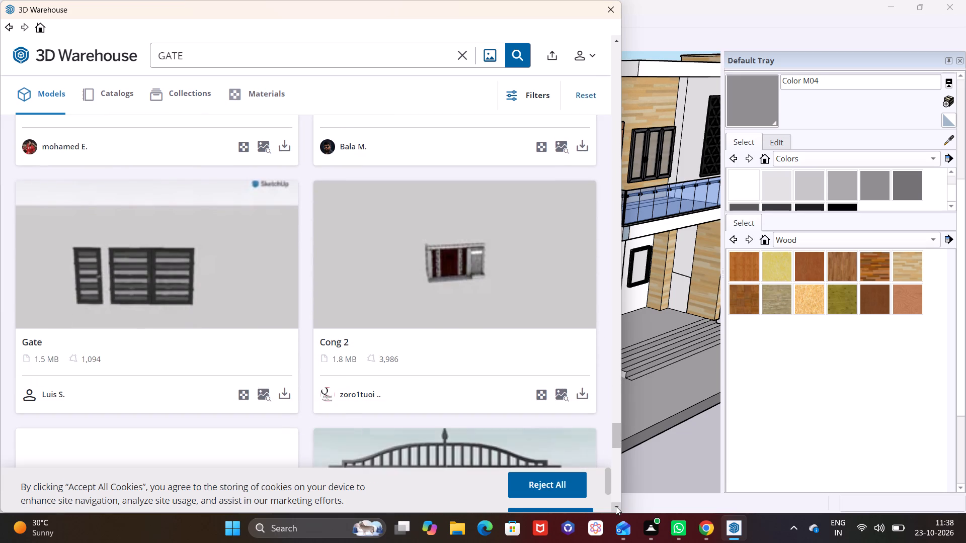
click(616, 506)
click(616, 506)
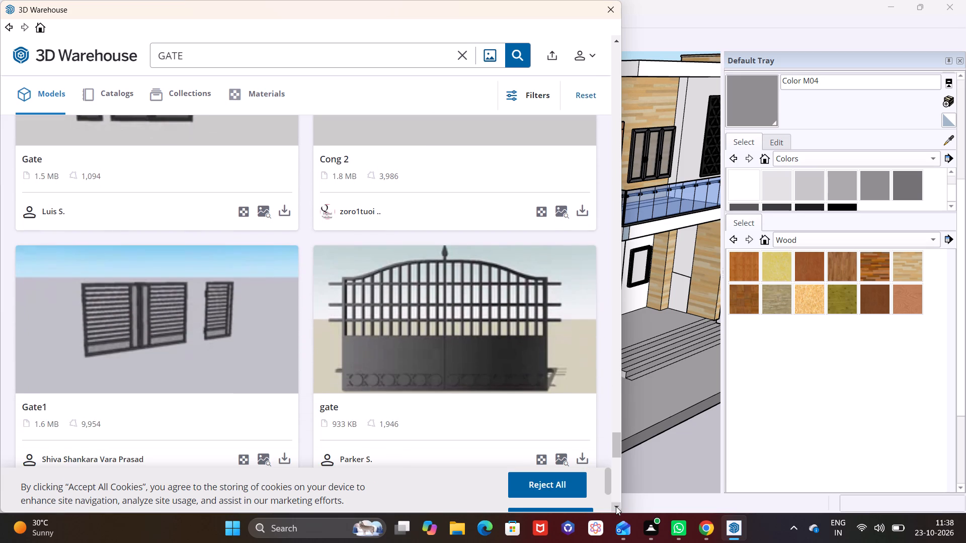
click(616, 506)
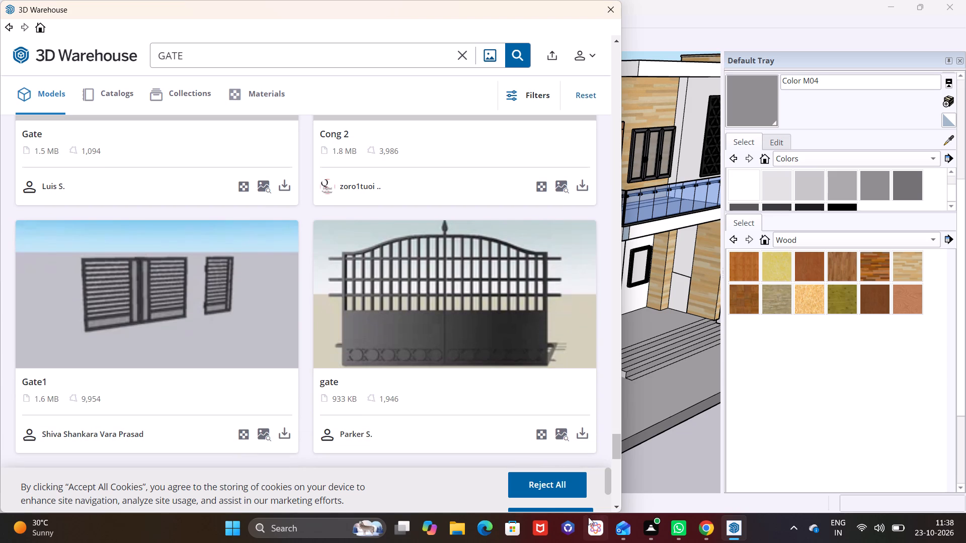
click(606, 13)
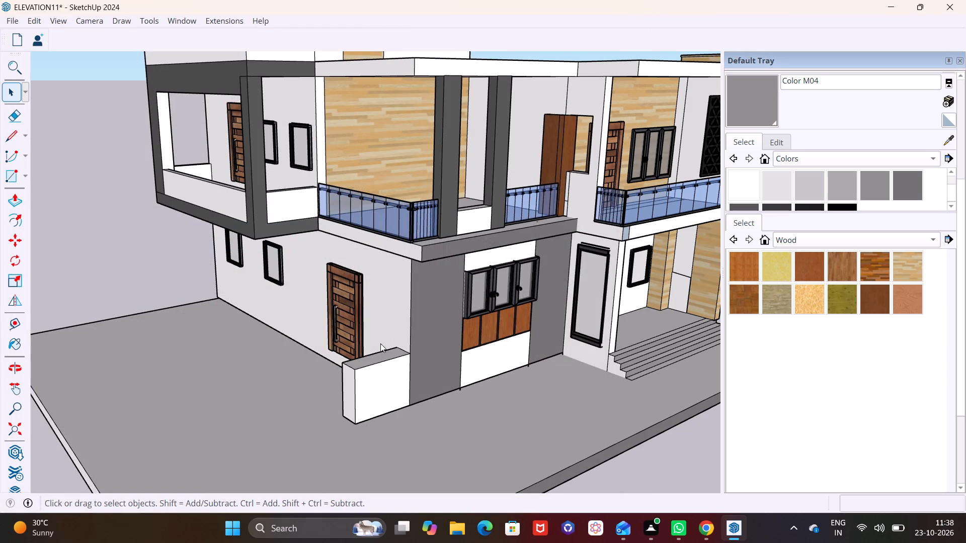
Start a rectangle at the base of the low white wall's free end, beside the wooden side door.
scroll(369, 369, up, 11)
shift+middle_drag(353, 413, 477, 346)
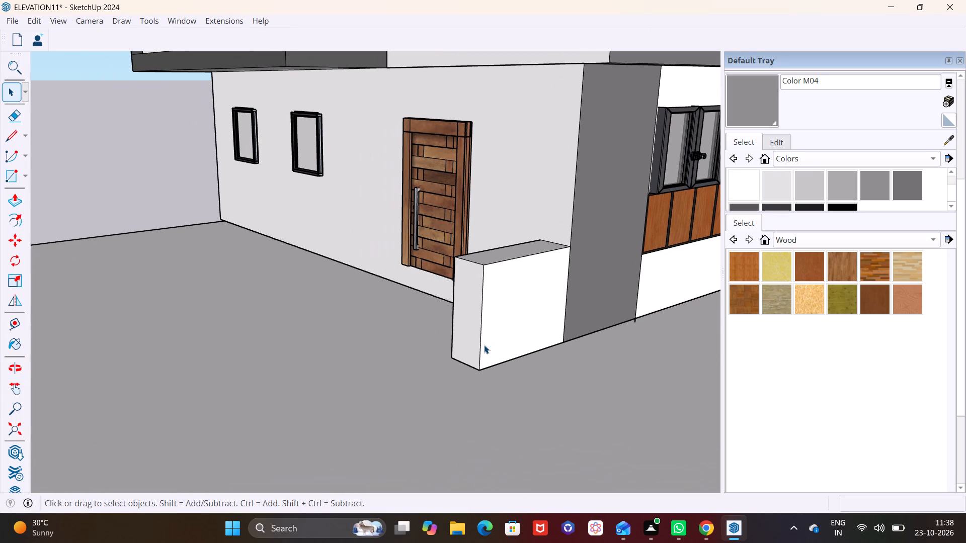
middle_drag(440, 364, 423, 387)
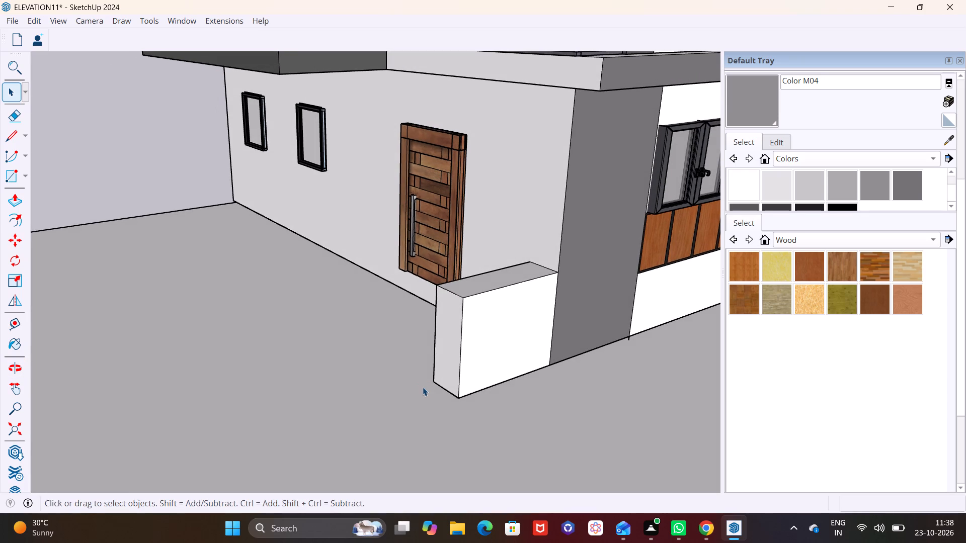
middle_drag(427, 388, 415, 397)
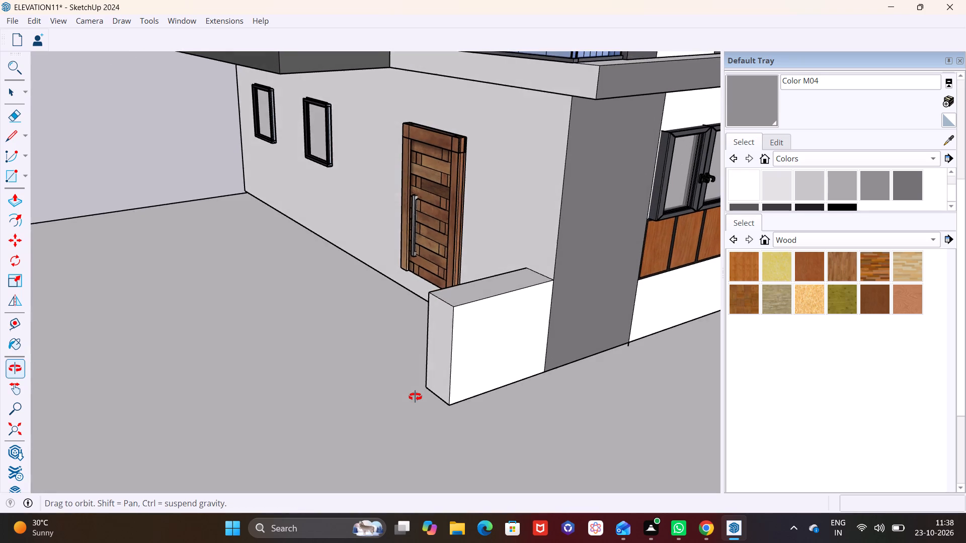
middle_drag(415, 397, 415, 397)
scroll(416, 379, up, 2)
middle_drag(417, 379, 428, 344)
scroll(428, 351, down, 6)
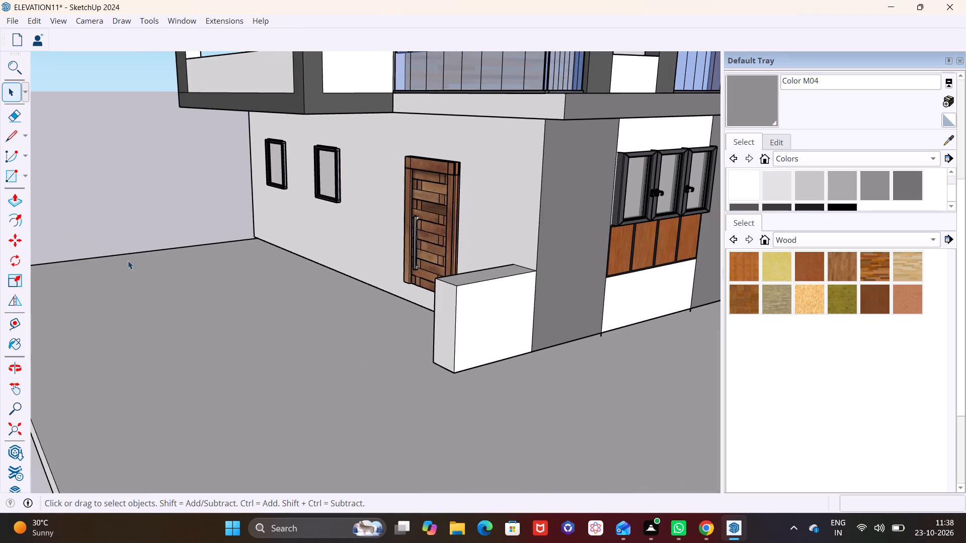
click(25, 176)
click(28, 190)
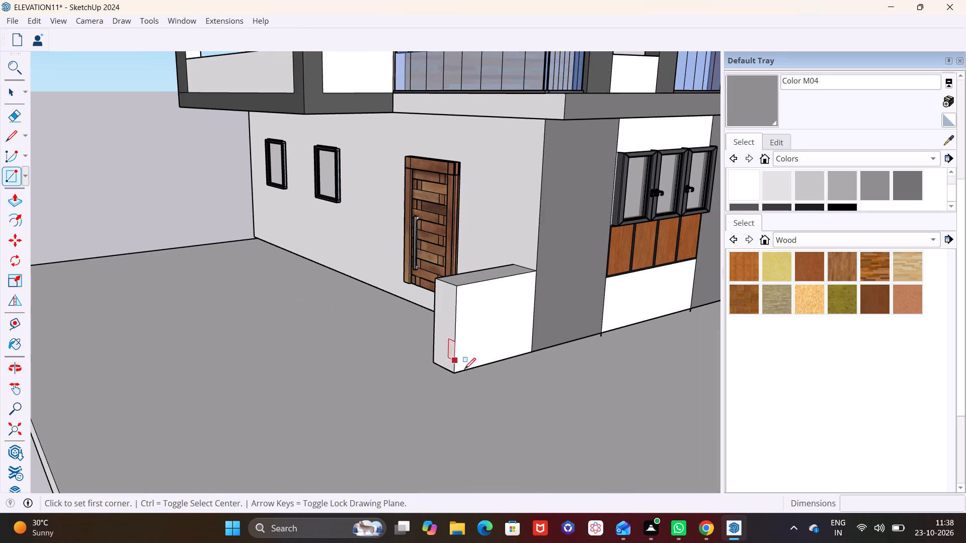
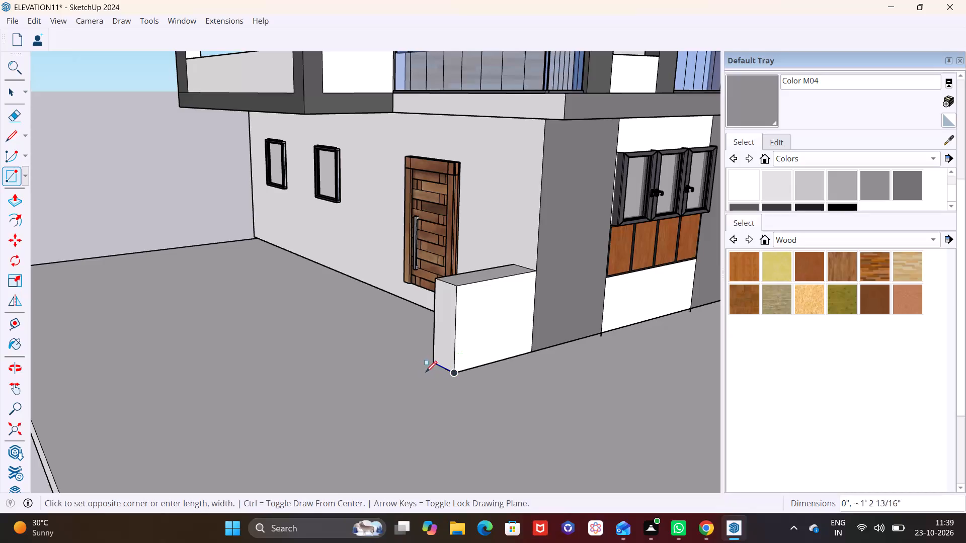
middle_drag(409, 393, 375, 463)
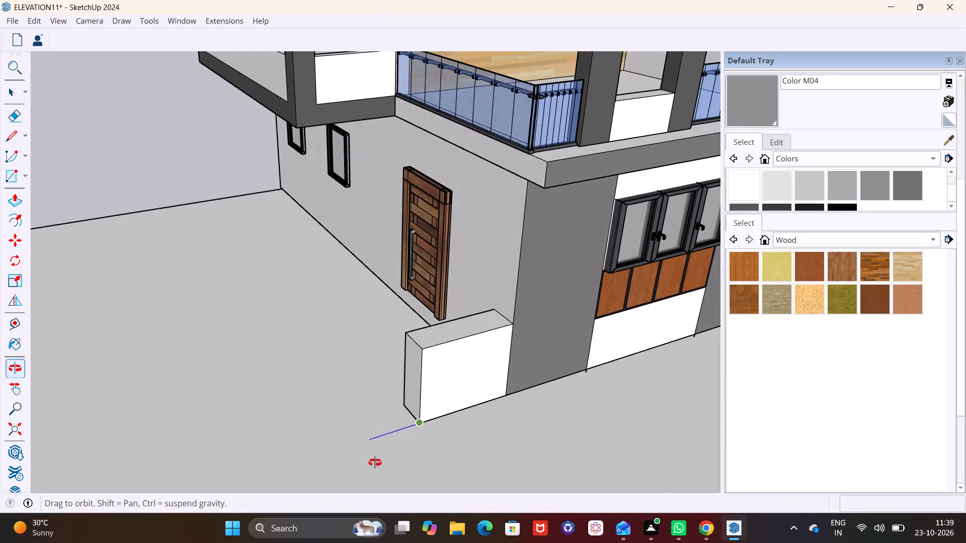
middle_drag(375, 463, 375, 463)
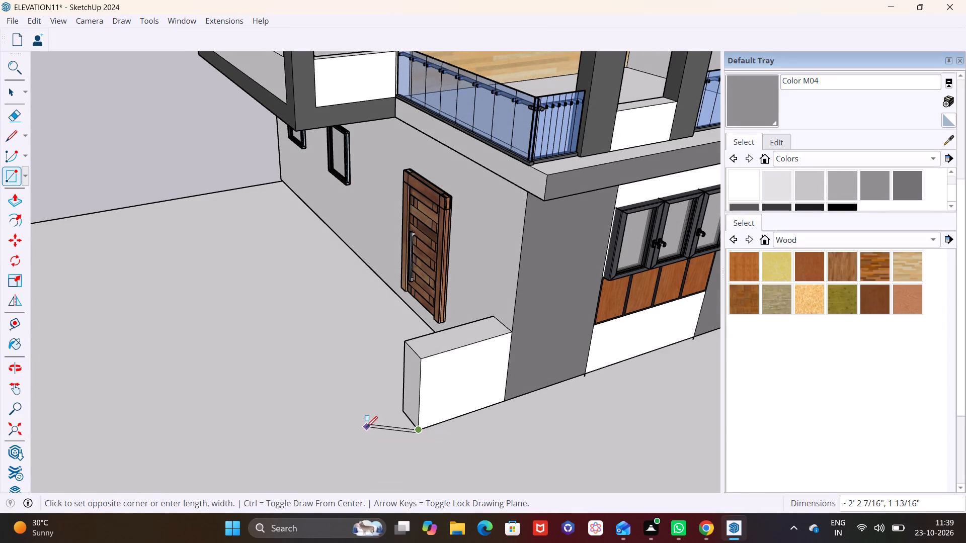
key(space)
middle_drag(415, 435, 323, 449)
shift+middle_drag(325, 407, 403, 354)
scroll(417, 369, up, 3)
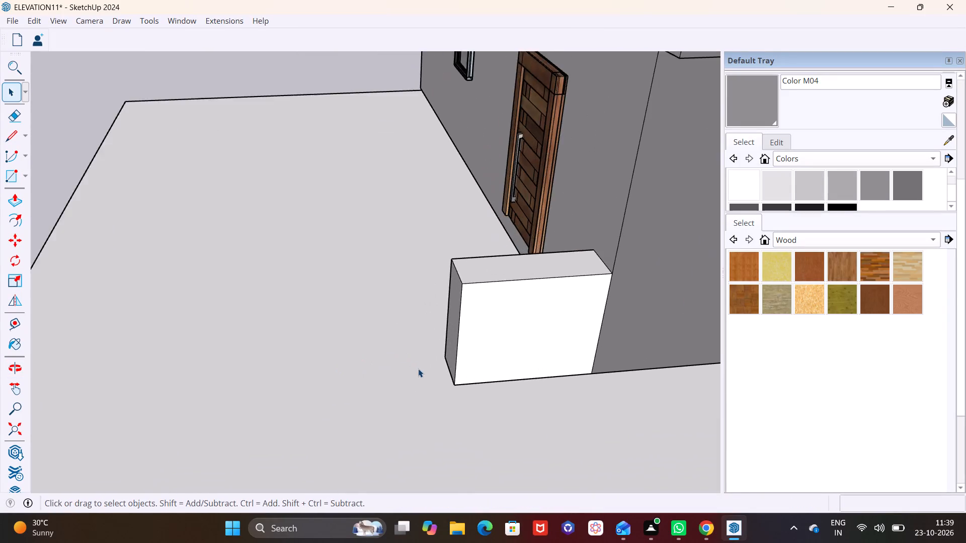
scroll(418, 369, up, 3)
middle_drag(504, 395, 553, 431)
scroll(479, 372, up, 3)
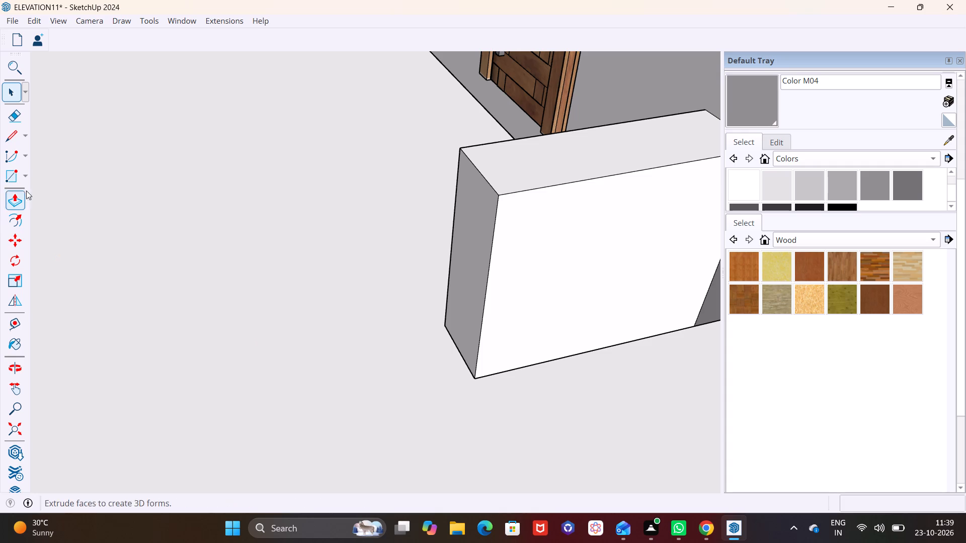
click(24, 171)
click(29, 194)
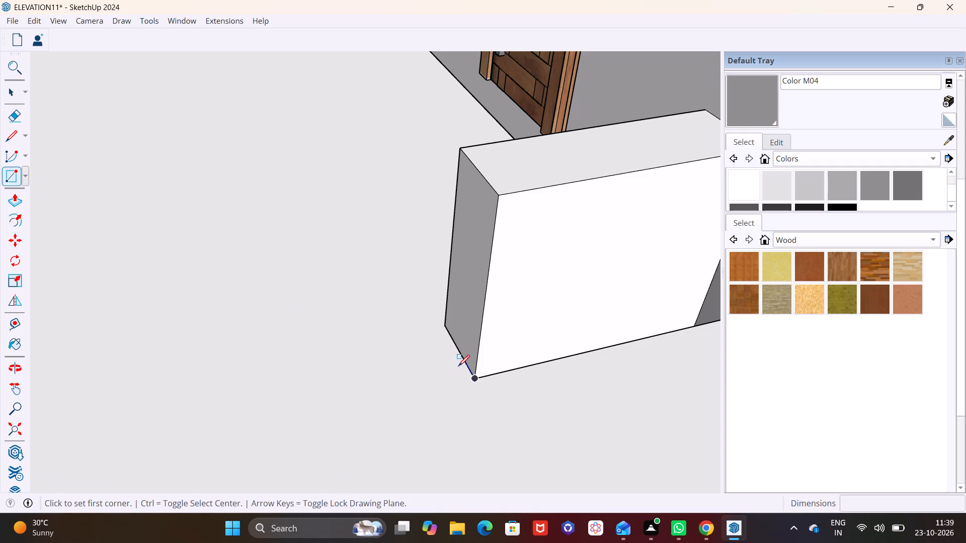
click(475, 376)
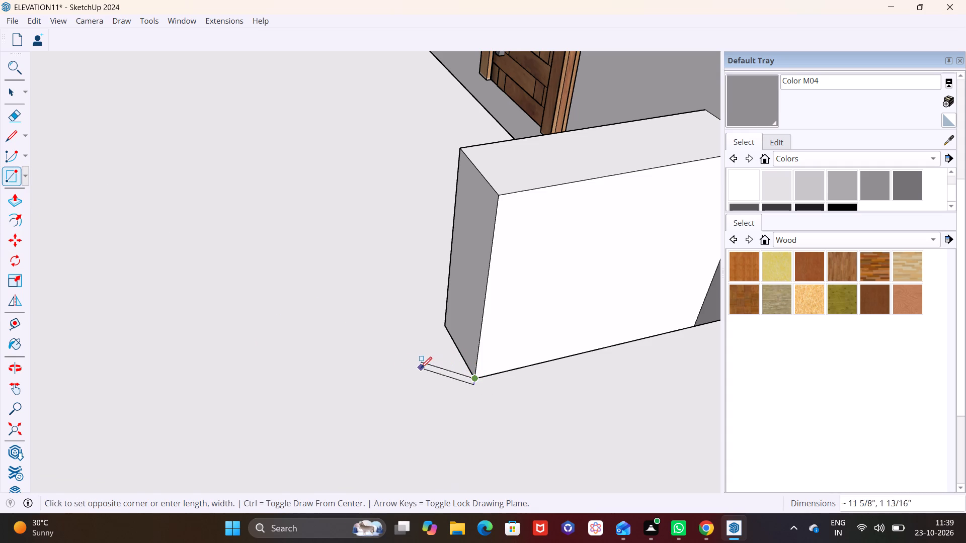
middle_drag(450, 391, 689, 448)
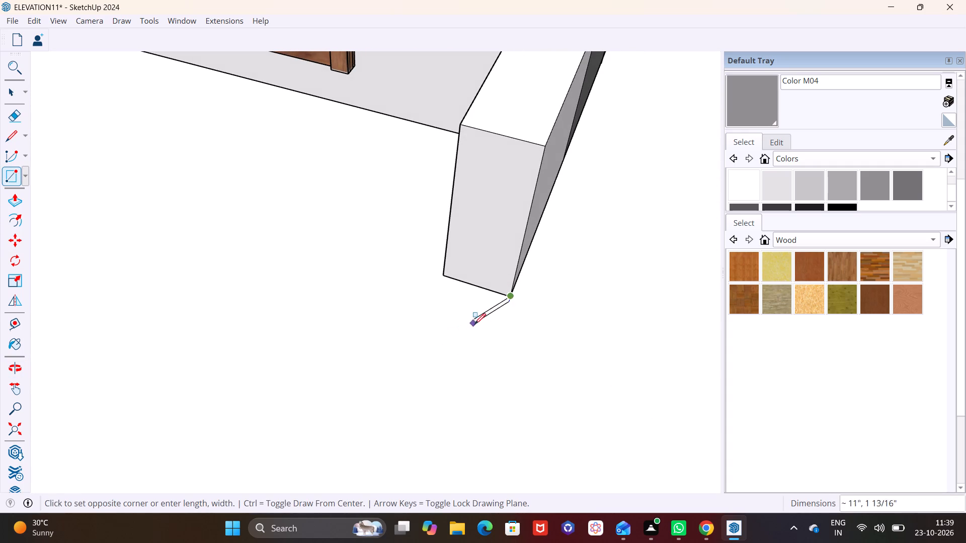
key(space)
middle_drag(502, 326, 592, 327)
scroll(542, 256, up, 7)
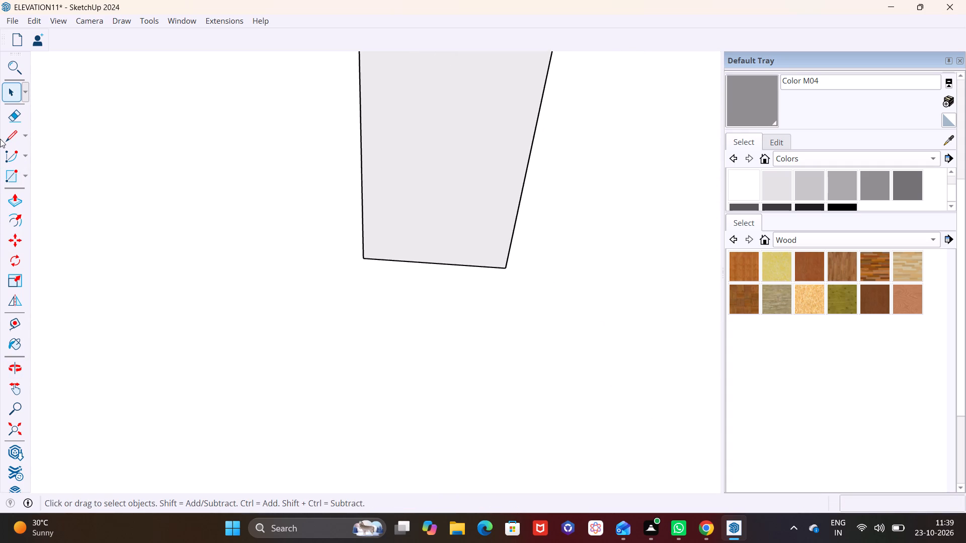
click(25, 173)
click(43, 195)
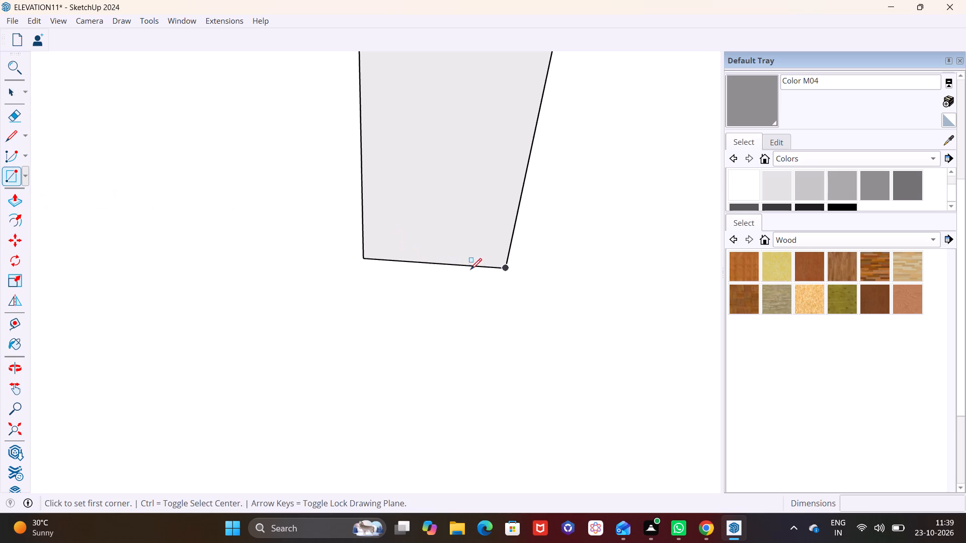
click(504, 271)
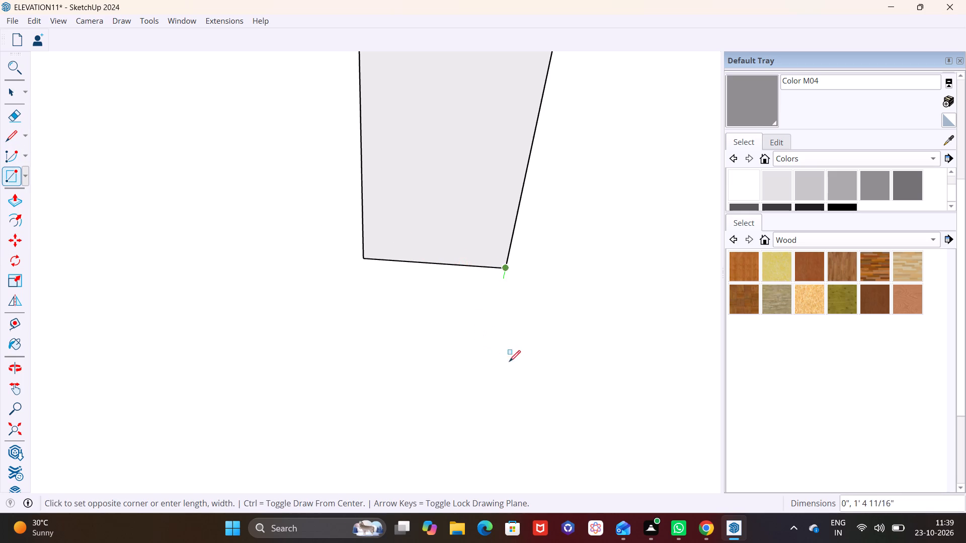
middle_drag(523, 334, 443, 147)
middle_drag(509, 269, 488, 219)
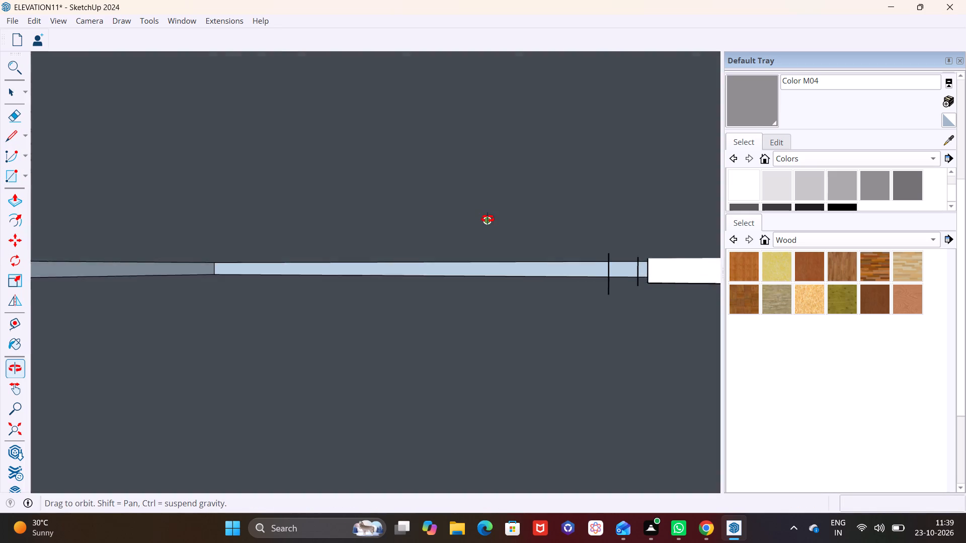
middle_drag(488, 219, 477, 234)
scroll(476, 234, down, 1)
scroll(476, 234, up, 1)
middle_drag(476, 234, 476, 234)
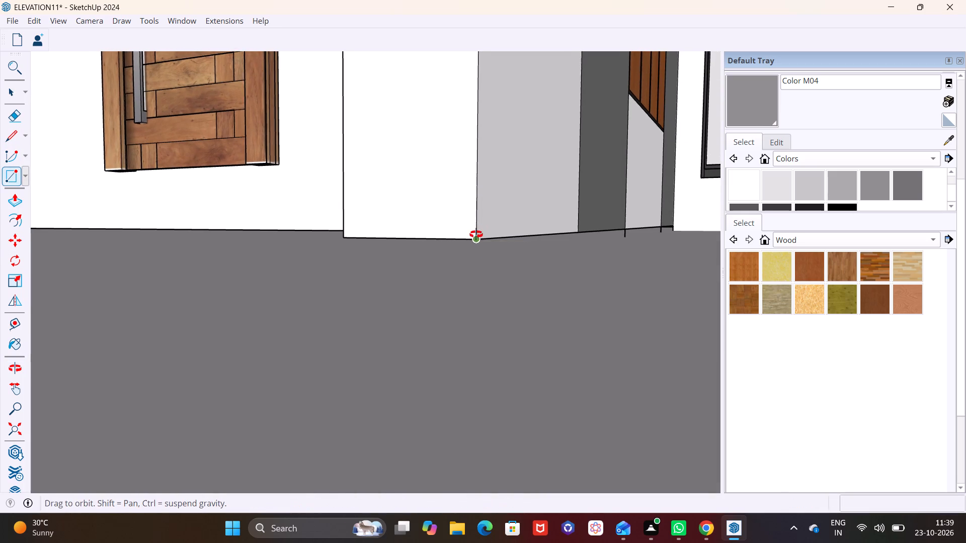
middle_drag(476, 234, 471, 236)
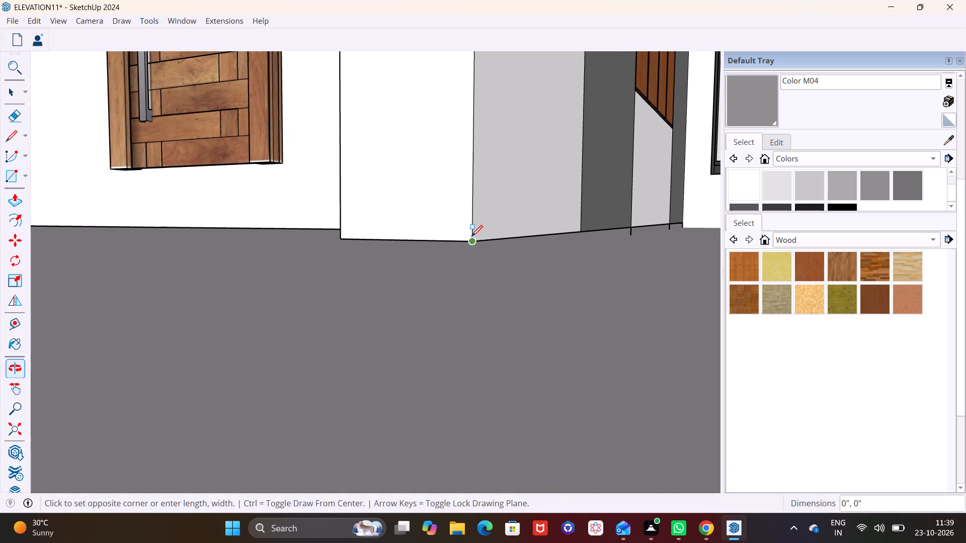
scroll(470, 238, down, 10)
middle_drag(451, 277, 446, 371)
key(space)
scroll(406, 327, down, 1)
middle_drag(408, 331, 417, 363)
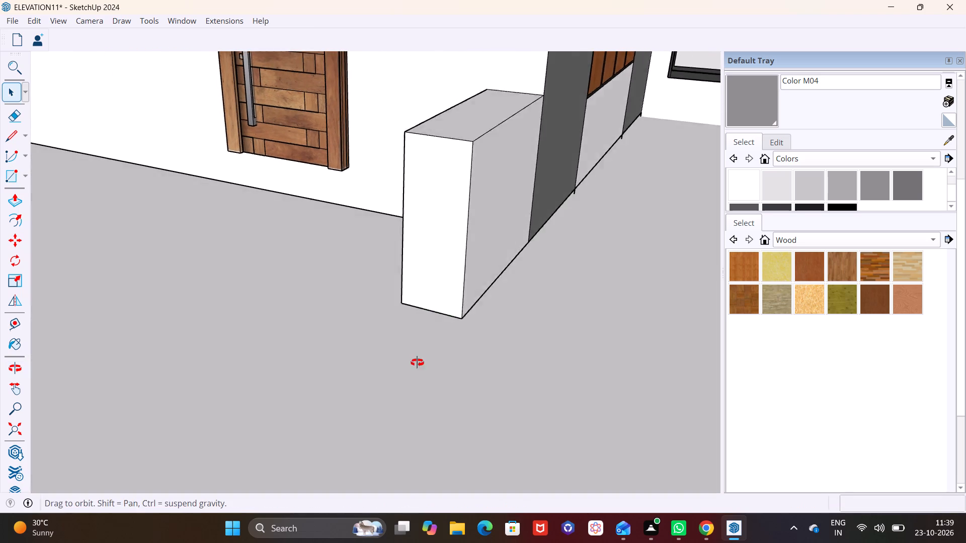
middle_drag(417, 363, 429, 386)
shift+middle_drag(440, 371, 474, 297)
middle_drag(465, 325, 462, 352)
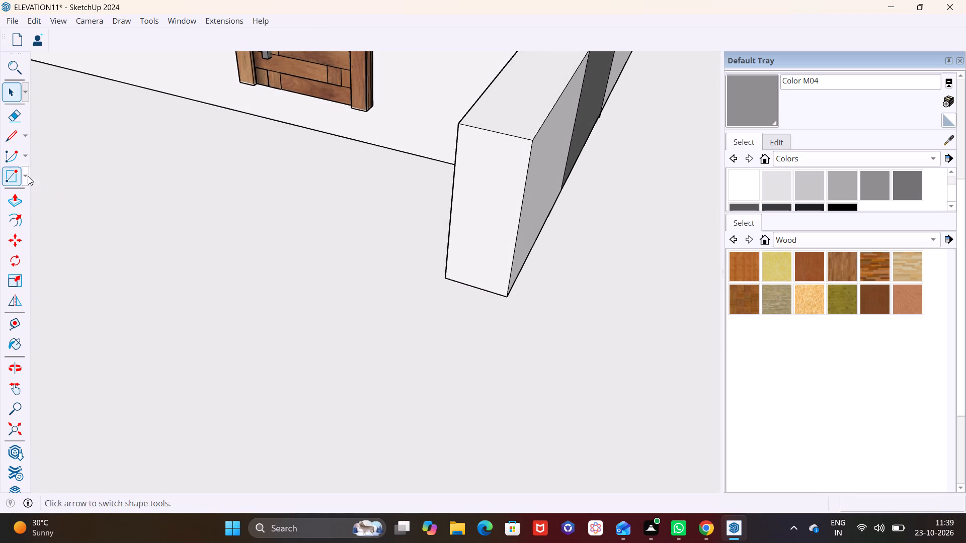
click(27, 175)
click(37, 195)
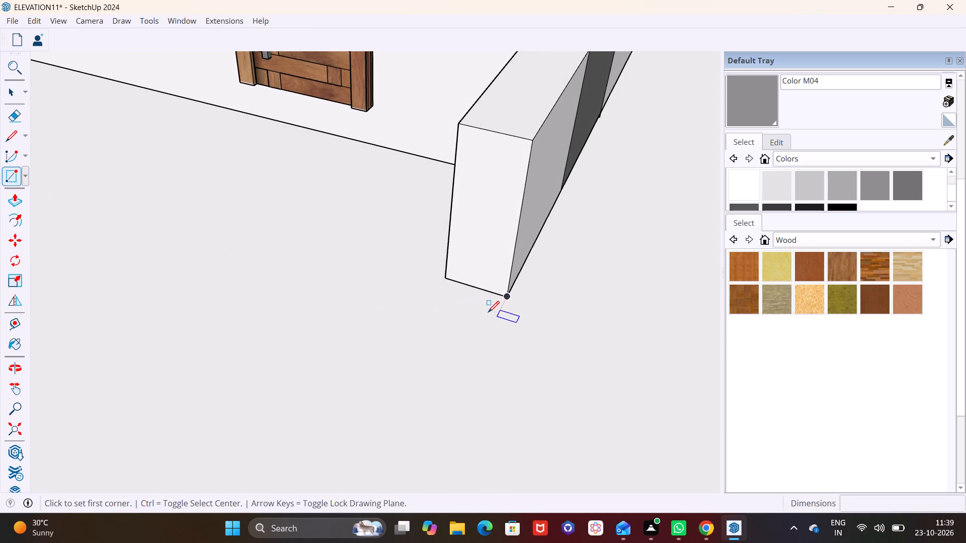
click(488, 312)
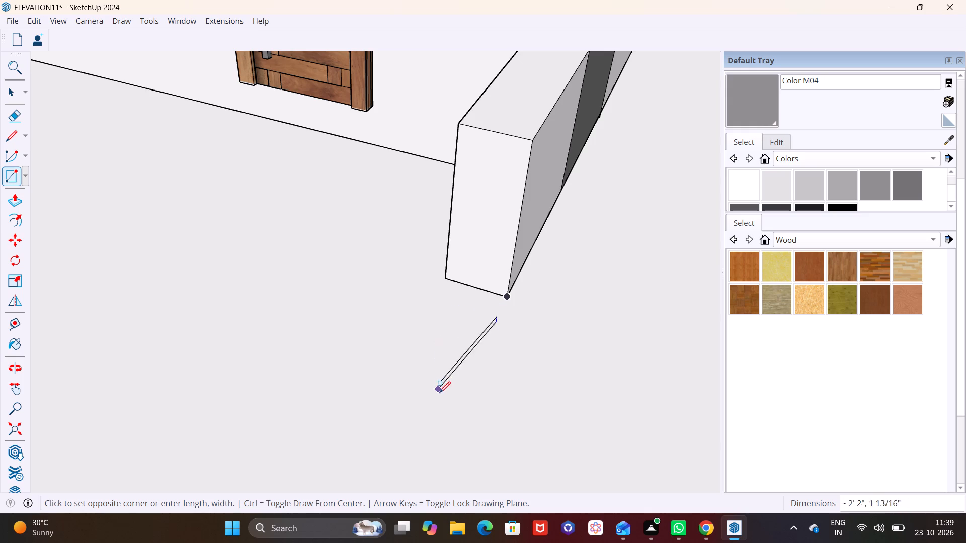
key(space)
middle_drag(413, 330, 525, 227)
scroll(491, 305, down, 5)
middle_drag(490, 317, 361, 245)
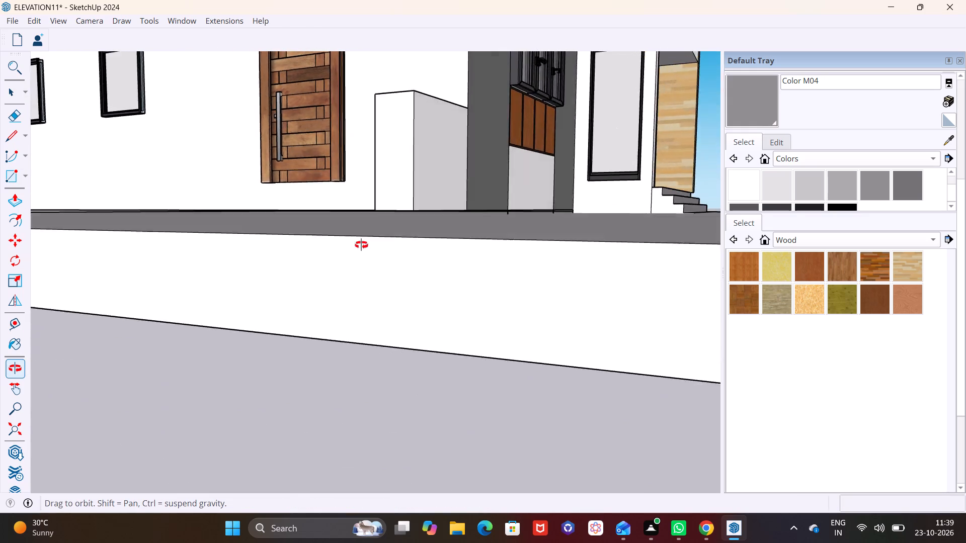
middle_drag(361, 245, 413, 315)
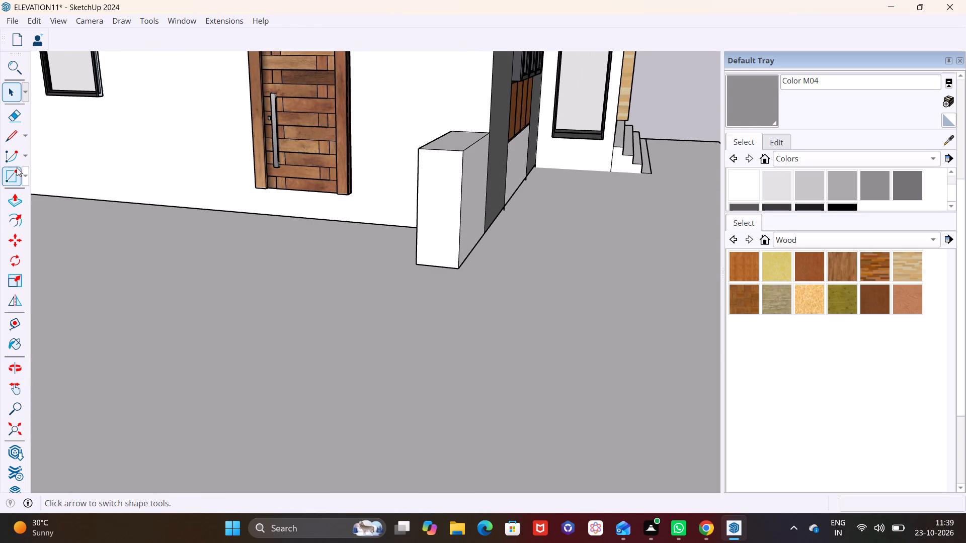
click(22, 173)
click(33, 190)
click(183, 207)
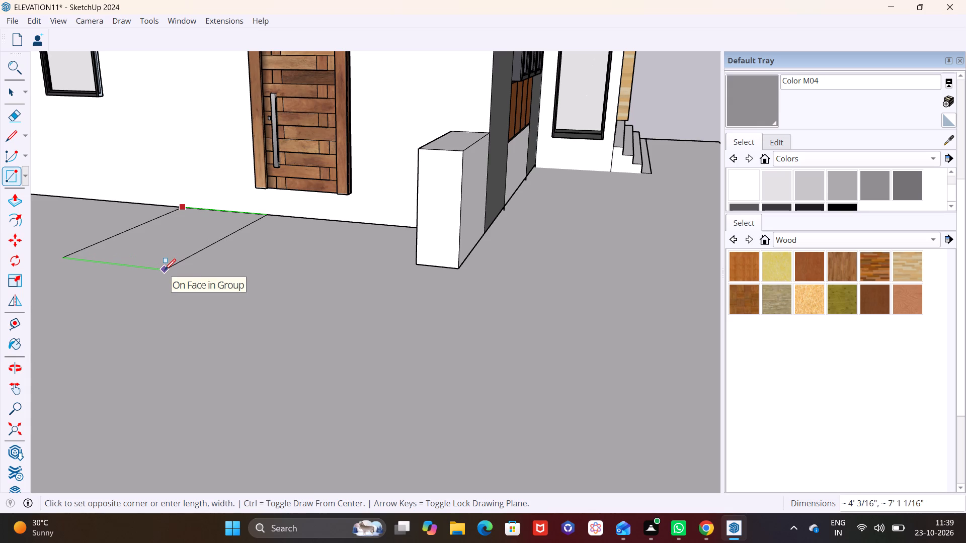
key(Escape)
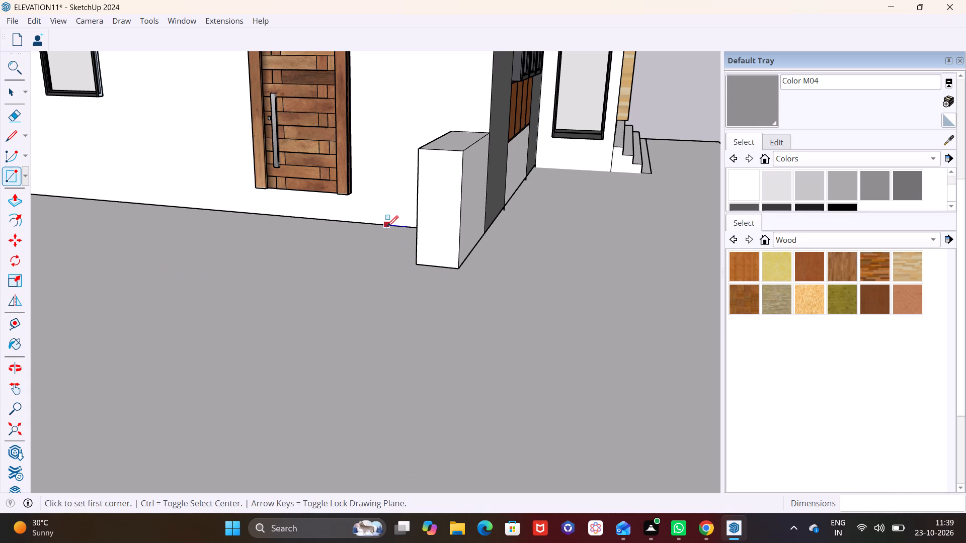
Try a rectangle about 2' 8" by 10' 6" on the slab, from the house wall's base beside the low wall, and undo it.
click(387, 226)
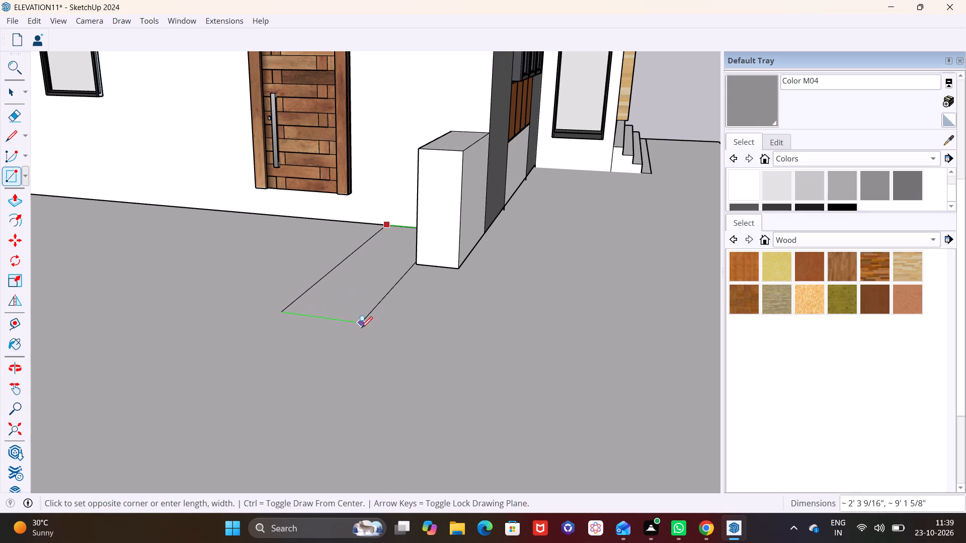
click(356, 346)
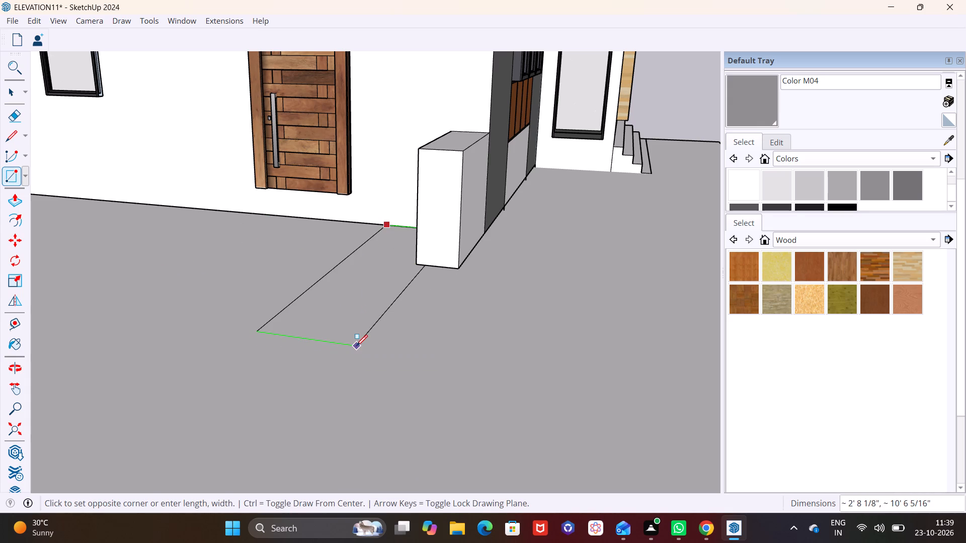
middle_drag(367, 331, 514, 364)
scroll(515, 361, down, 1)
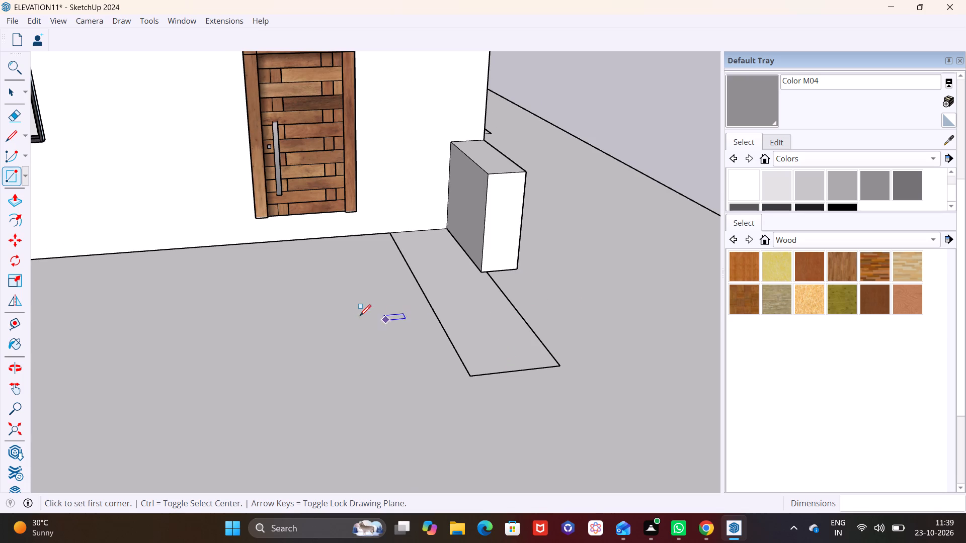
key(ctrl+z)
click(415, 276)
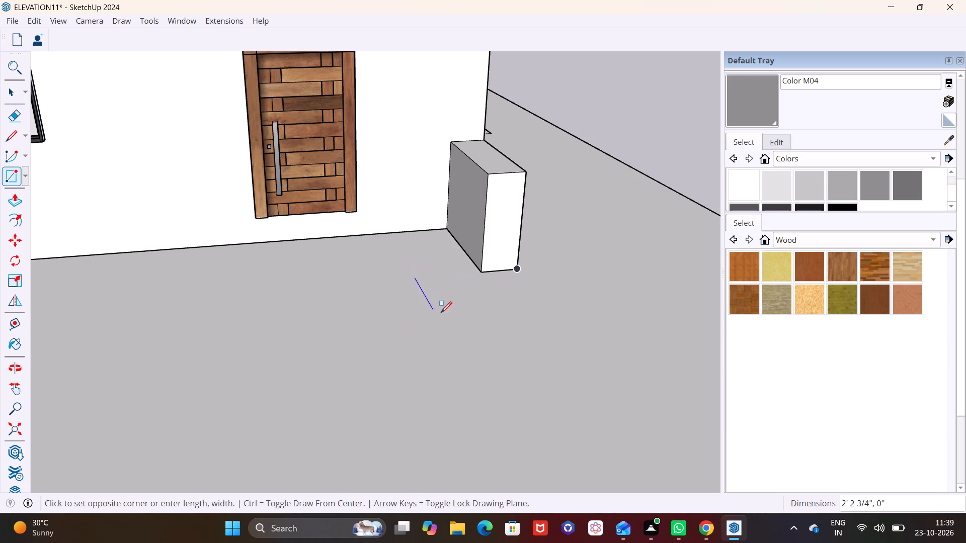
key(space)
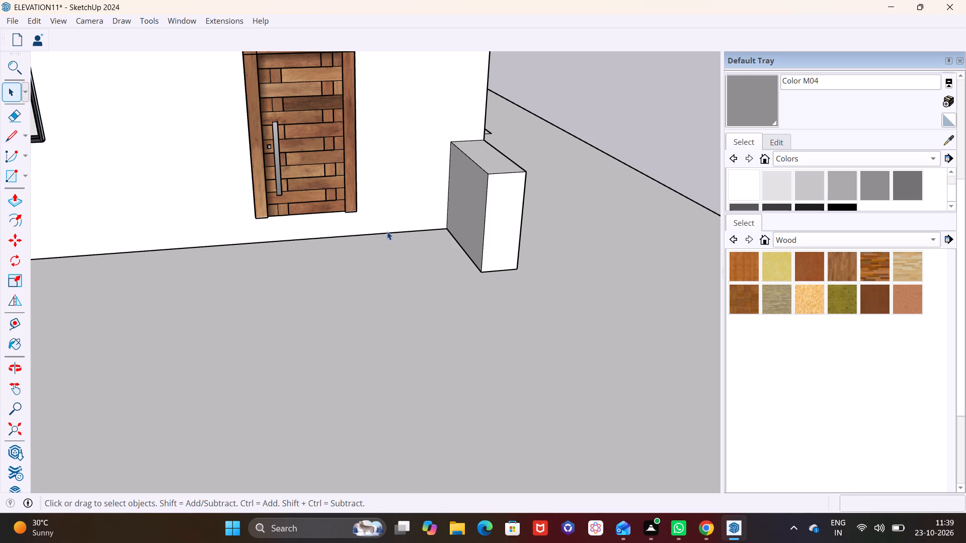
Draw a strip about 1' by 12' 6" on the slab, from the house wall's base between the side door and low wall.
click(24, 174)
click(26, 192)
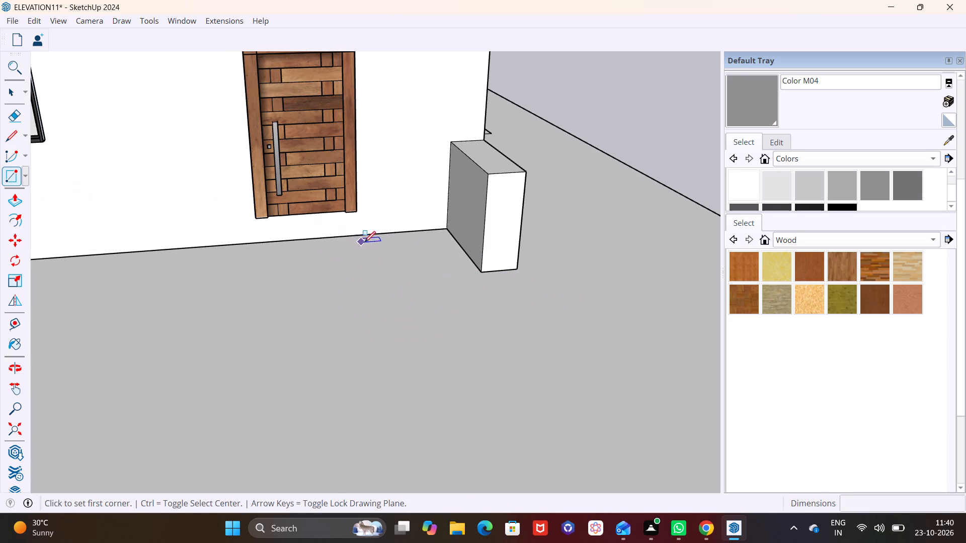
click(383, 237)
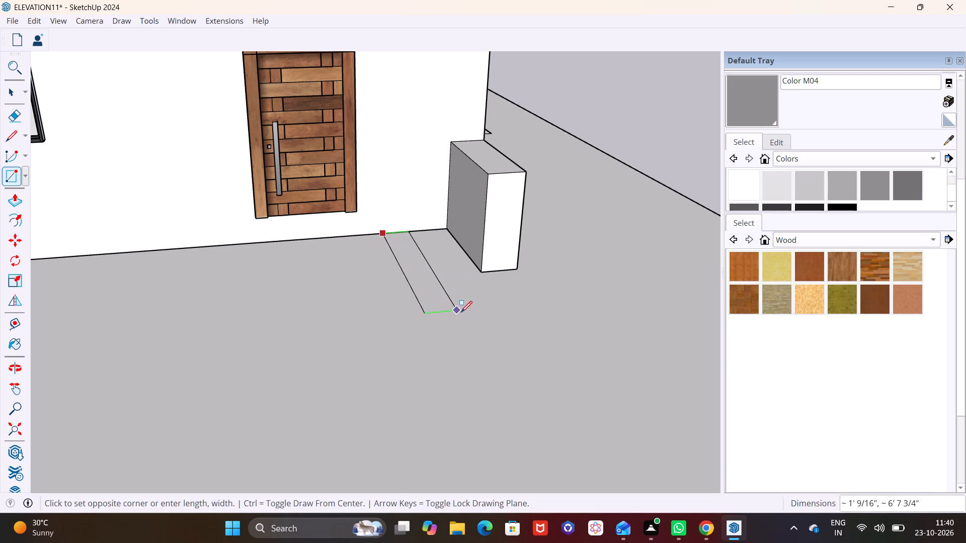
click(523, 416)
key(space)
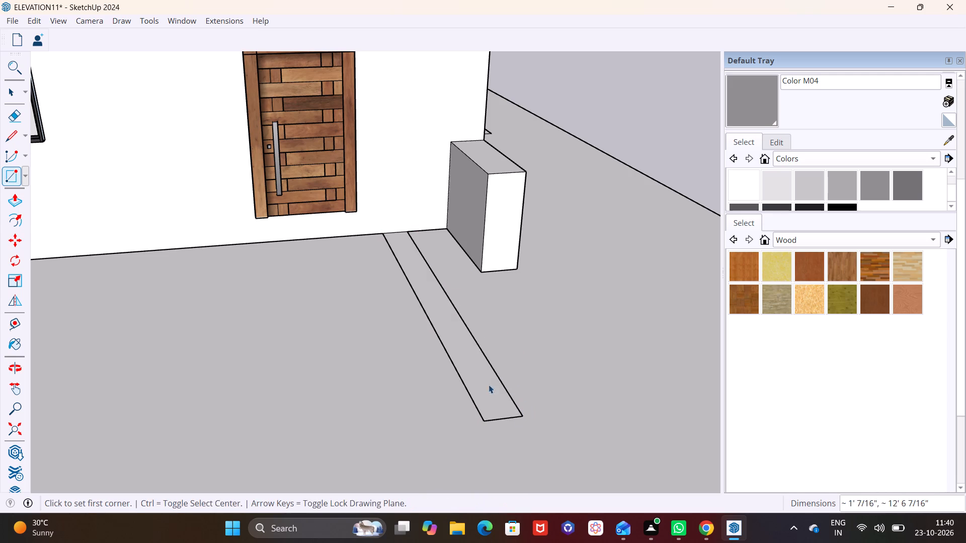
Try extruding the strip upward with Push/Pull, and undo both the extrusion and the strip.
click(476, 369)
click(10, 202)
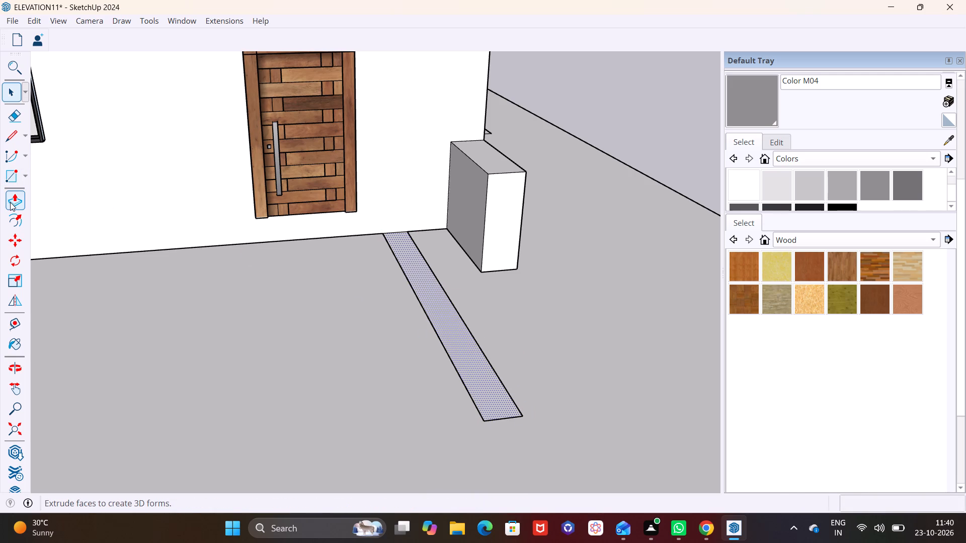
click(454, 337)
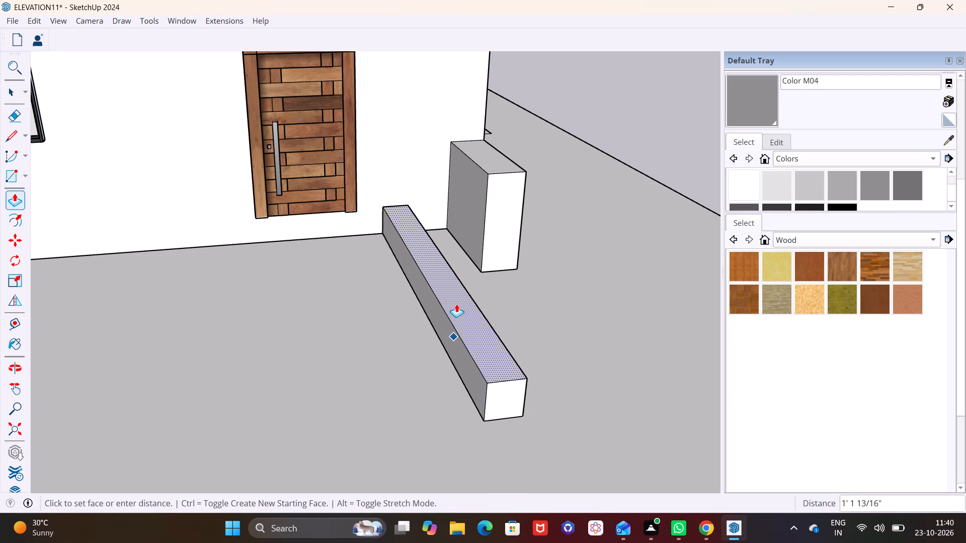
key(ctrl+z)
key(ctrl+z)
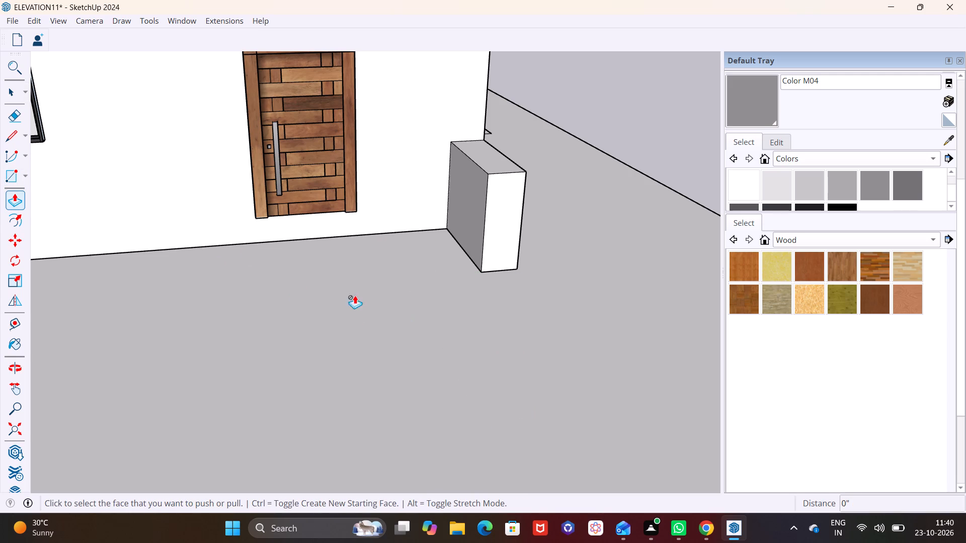
Draw a freestanding rectangle on the slab in front of the side door, clear of the house wall, and select its face.
click(27, 175)
click(35, 193)
click(327, 317)
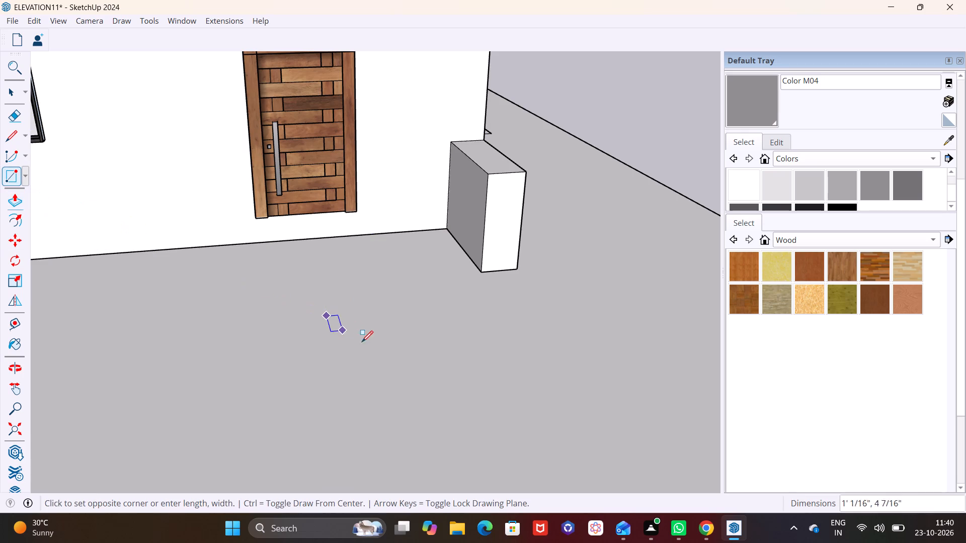
click(423, 354)
middle_drag(406, 342, 330, 367)
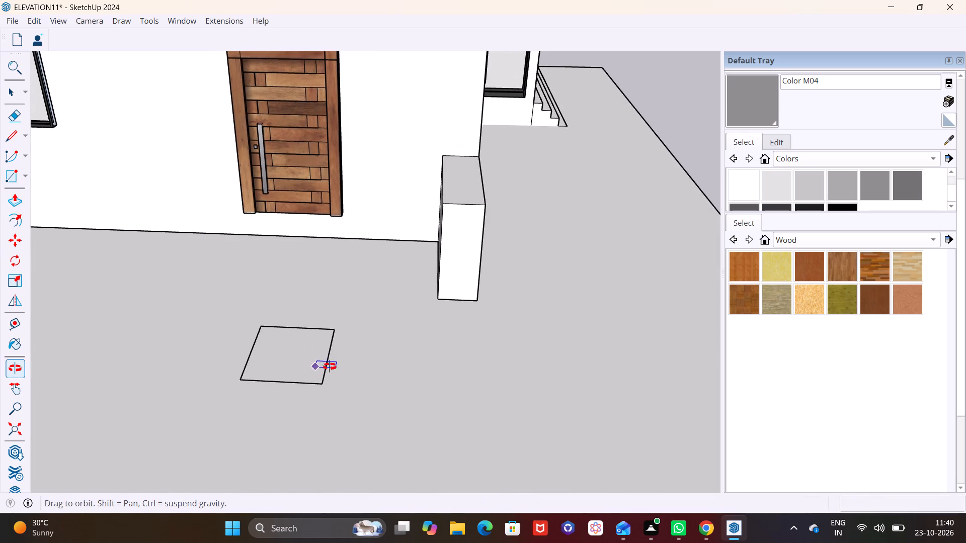
middle_drag(330, 367, 330, 366)
click(301, 349)
key(space)
click(322, 352)
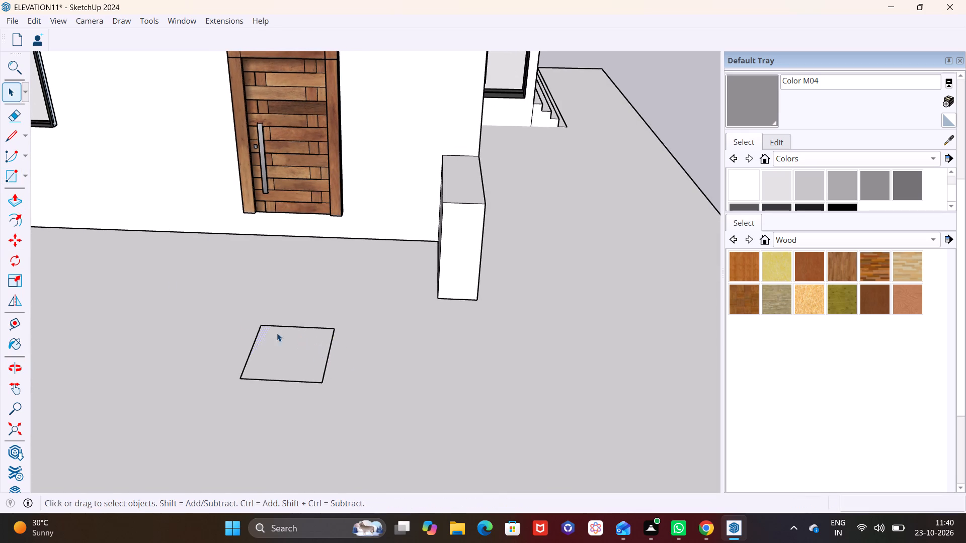
Extrude the freestanding rectangle in front of the side door upward about 1' 8" with Push/Pull.
click(19, 201)
click(305, 351)
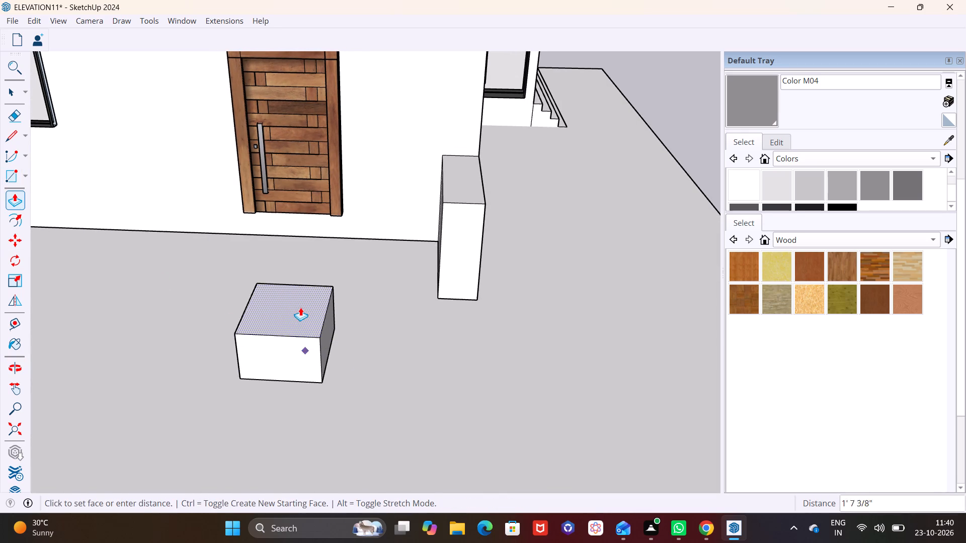
click(300, 307)
Pull the block's end face outward about 4' 9", along the house wall's direction, past the low wall's end.
middle_drag(332, 343, 220, 323)
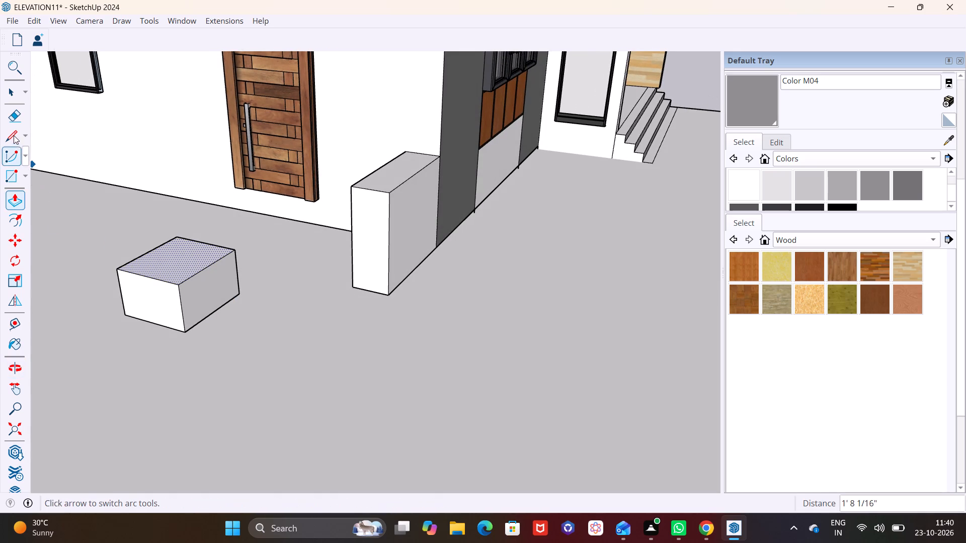
click(14, 135)
click(6, 93)
click(198, 292)
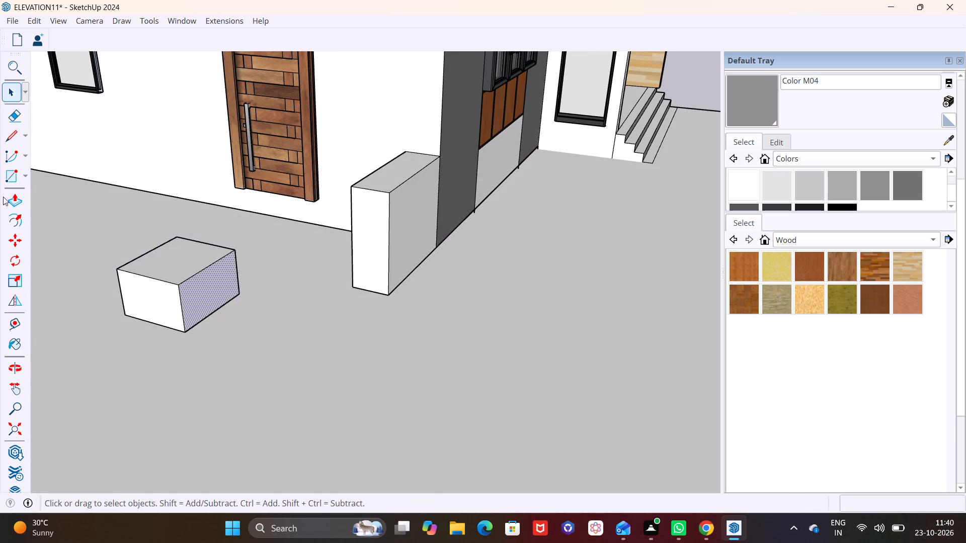
click(10, 197)
click(217, 281)
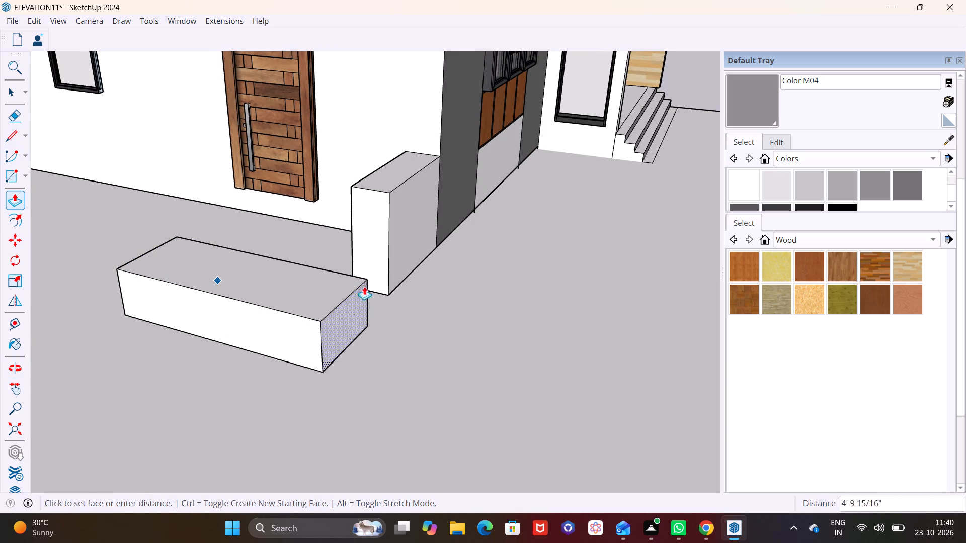
click(391, 261)
Push the block's opposite end face, on the side door side, inward about 5' 11" to shorten the block.
middle_drag(345, 306, 506, 320)
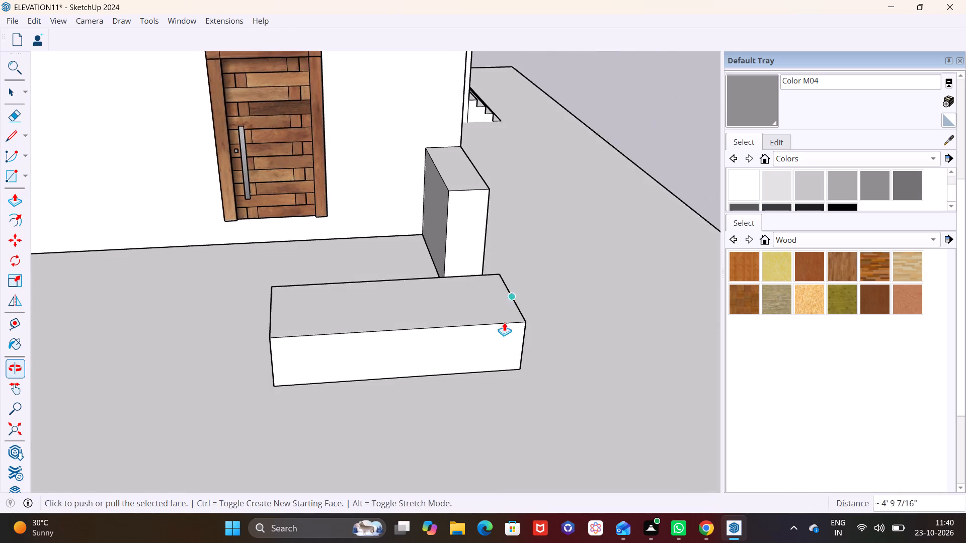
scroll(421, 320, down, 3)
middle_drag(306, 322, 447, 333)
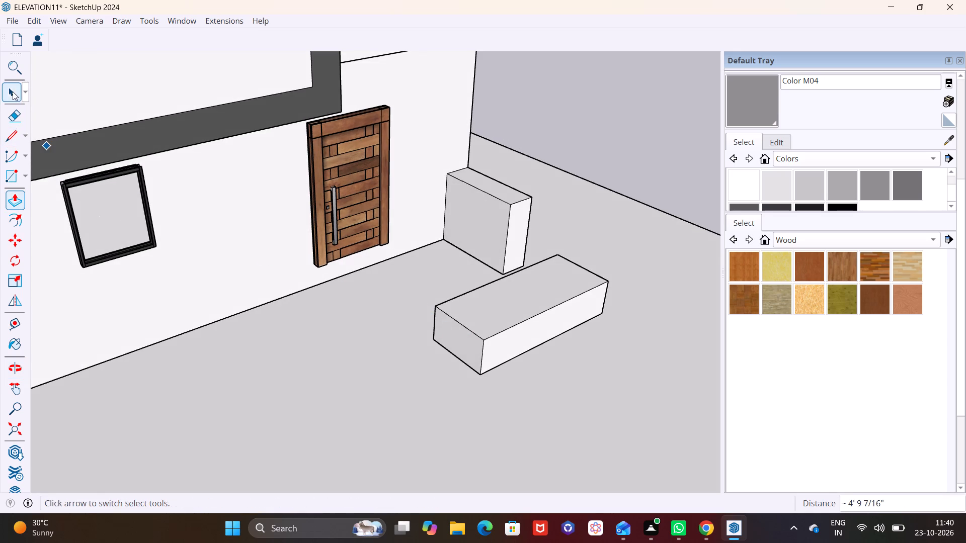
click(13, 92)
click(454, 338)
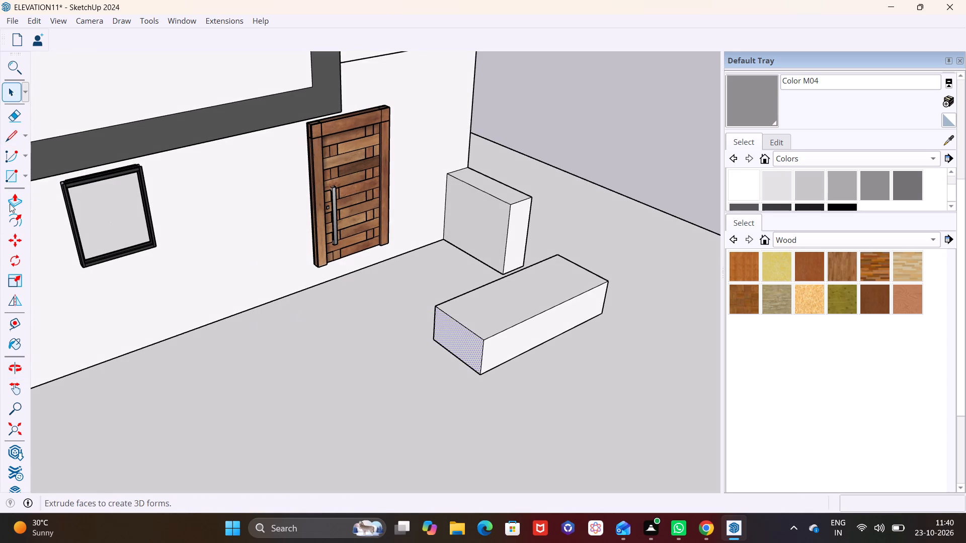
click(7, 202)
click(468, 340)
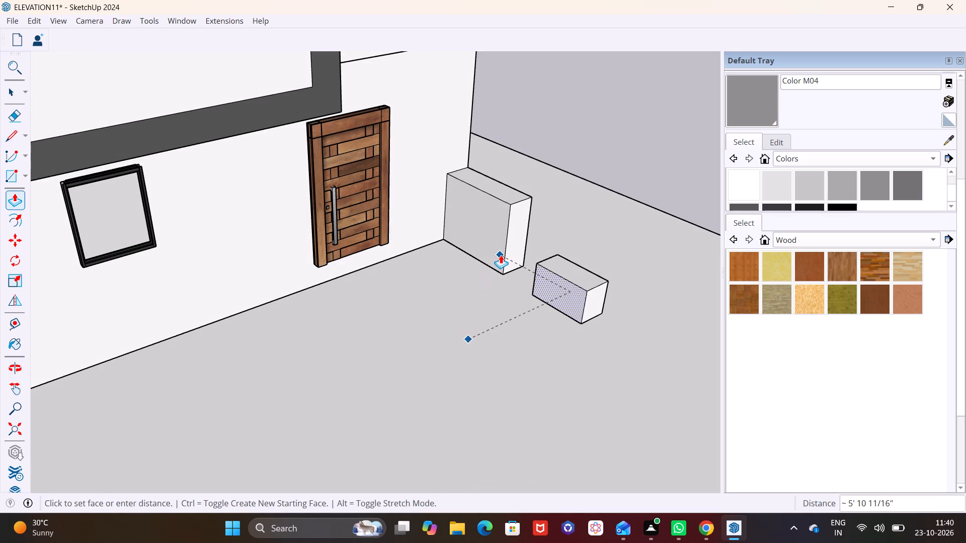
click(501, 255)
Push the block's door-side face in about another 9" to thin it into a narrow wall.
middle_drag(550, 308, 220, 342)
scroll(199, 320, up, 7)
middle_drag(199, 320, 448, 329)
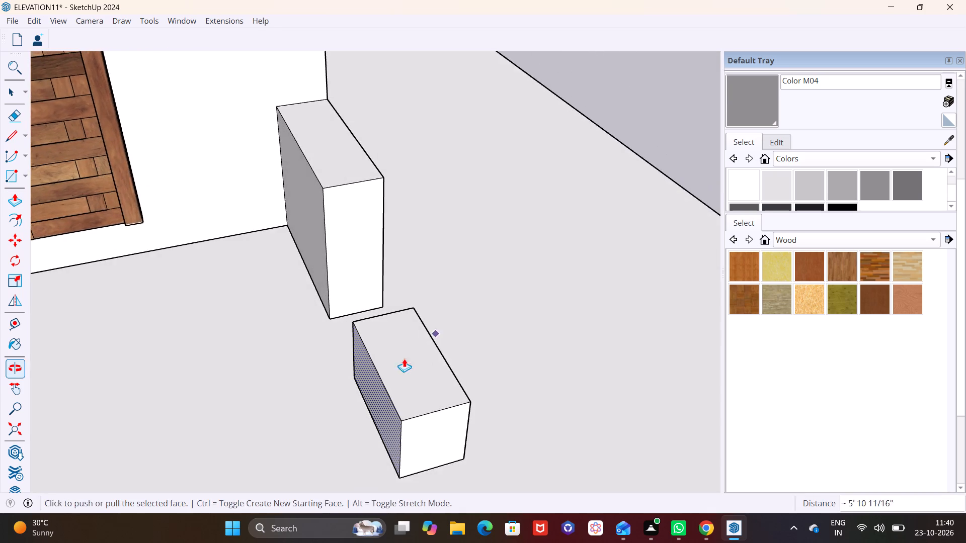
scroll(396, 370, up, 2)
middle_drag(426, 357, 472, 321)
click(390, 360)
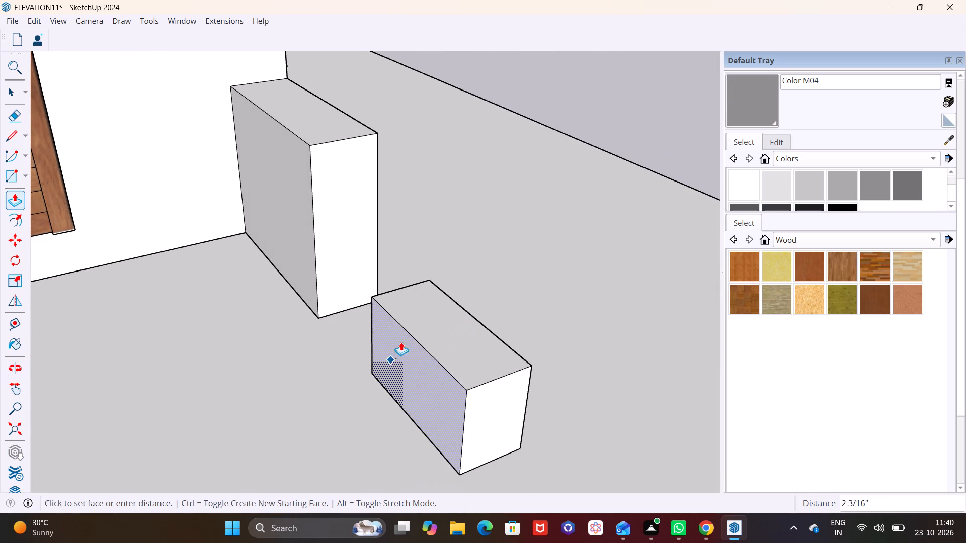
click(426, 333)
Extend the thin block's end face about 1' 11" to meet the end of the low wall.
middle_drag(451, 371, 402, 391)
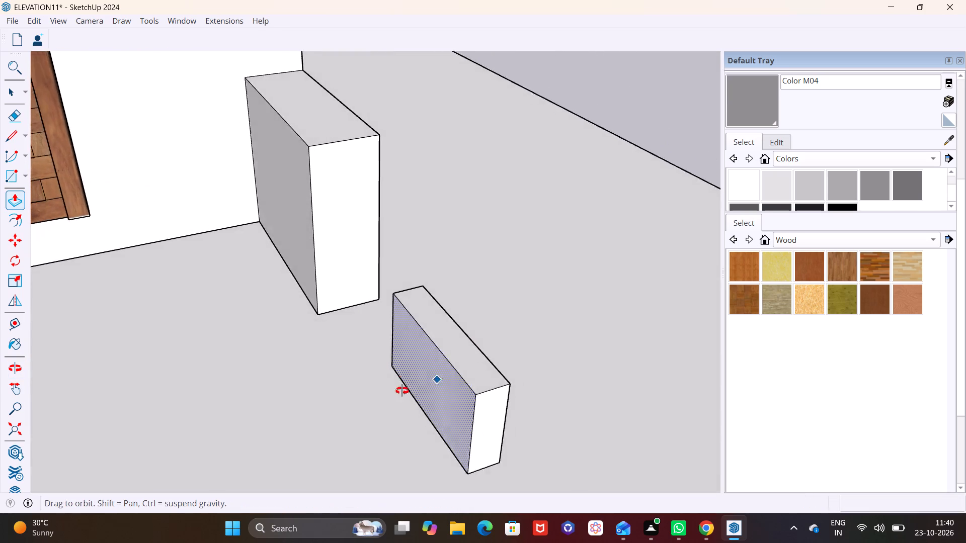
middle_drag(402, 391, 86, 397)
middle_drag(274, 332, 0, 320)
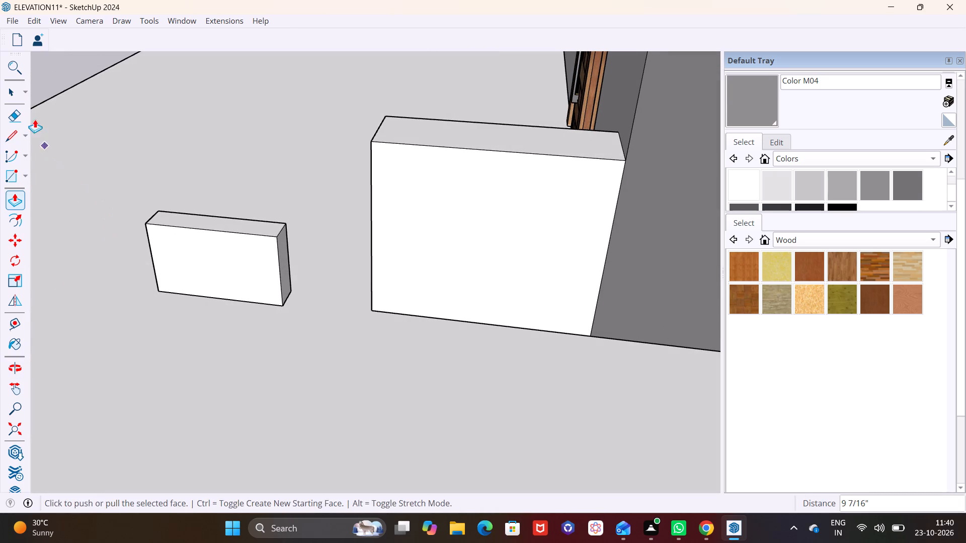
click(14, 92)
click(283, 264)
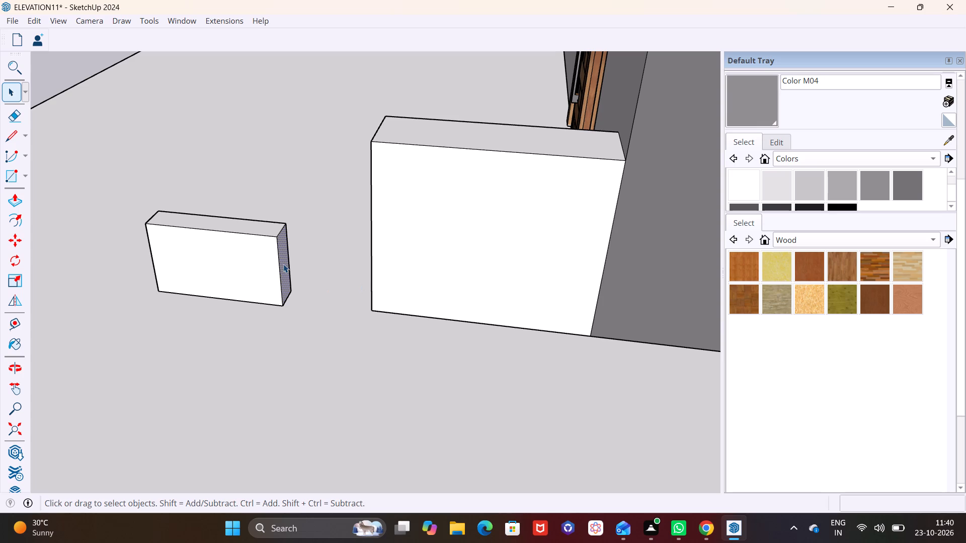
click(18, 201)
click(283, 269)
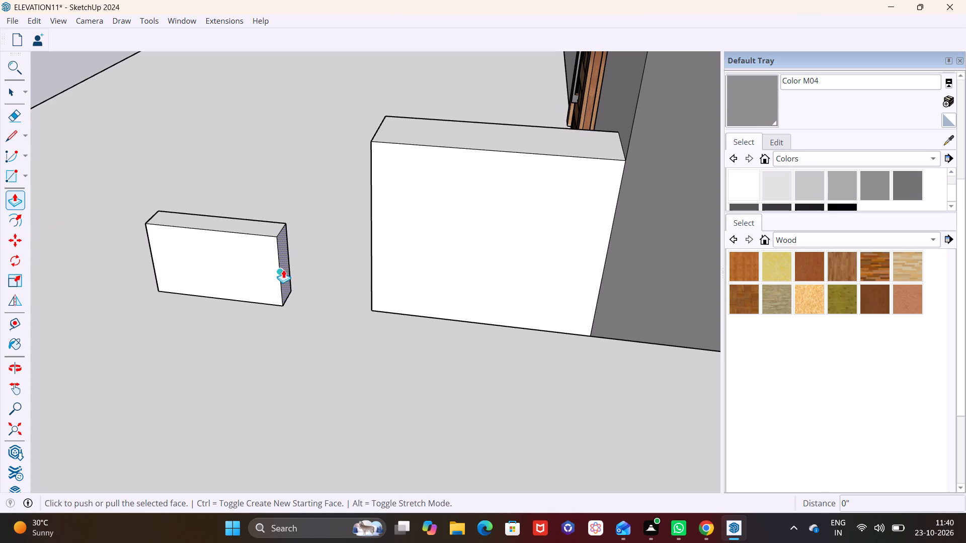
click(370, 284)
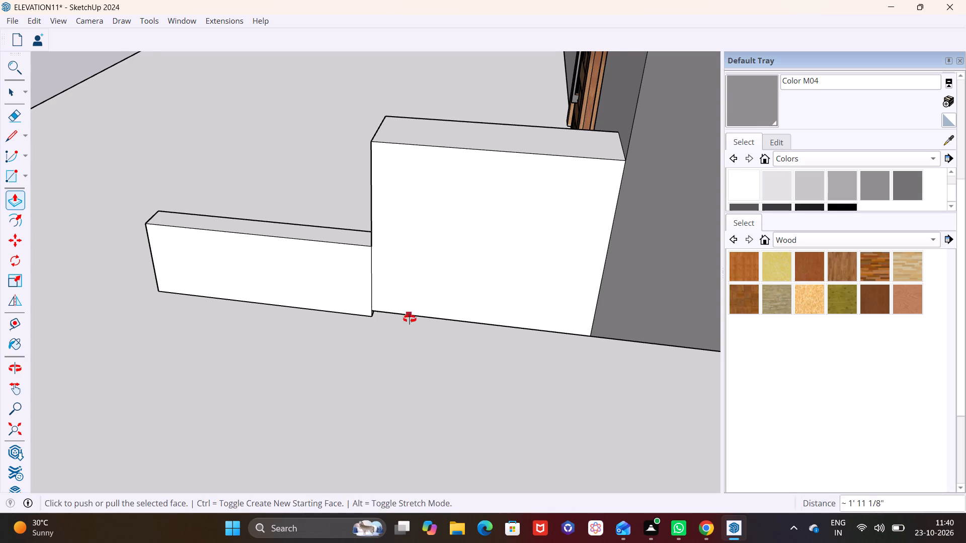
Examine where the thin block meets the low wall and how their bases line up along the house's front wall.
middle_drag(410, 319, 313, 203)
middle_drag(489, 324, 534, 260)
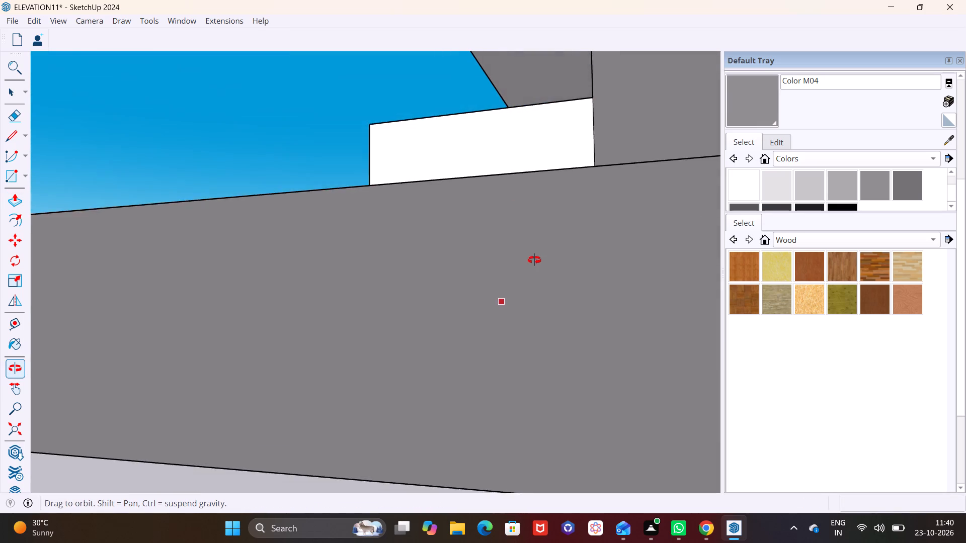
middle_drag(534, 260, 645, 334)
scroll(453, 332, down, 2)
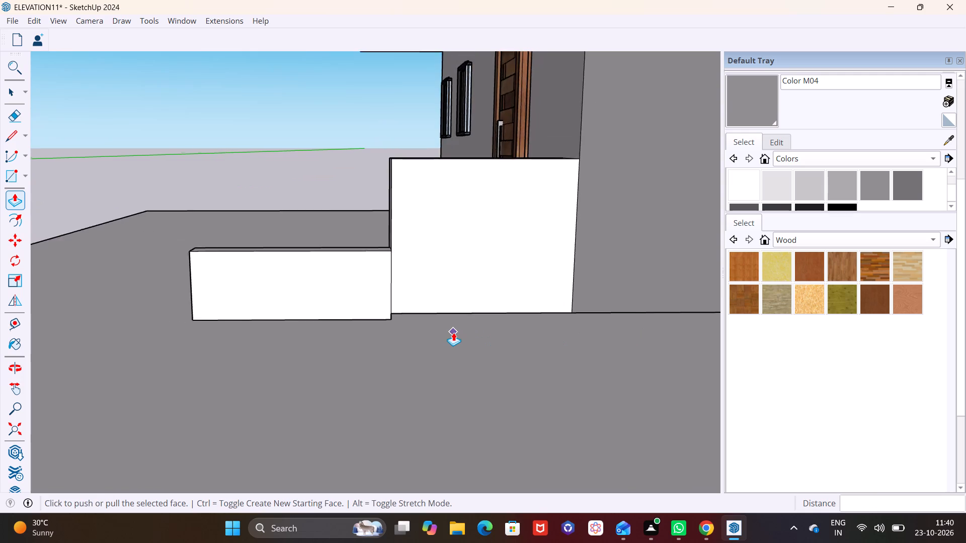
scroll(453, 332, down, 3)
middle_drag(495, 370, 645, 375)
scroll(378, 291, up, 5)
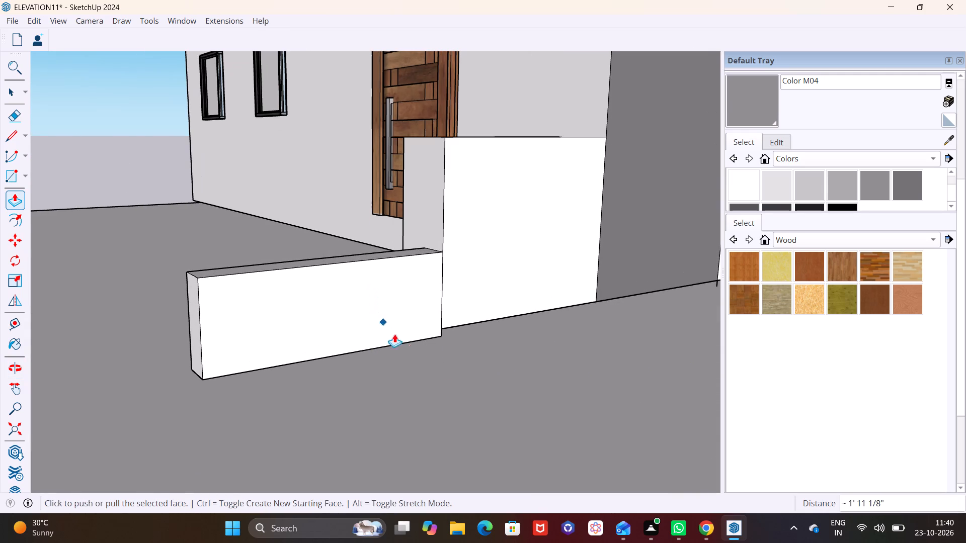
scroll(371, 307, up, 1)
middle_drag(369, 305, 53, 290)
middle_drag(501, 343, 454, 355)
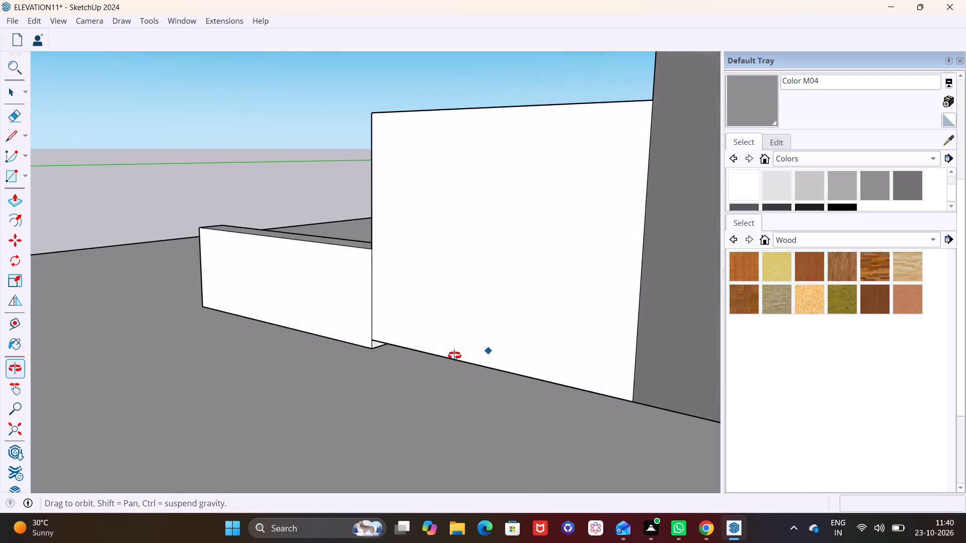
middle_drag(454, 355, 491, 312)
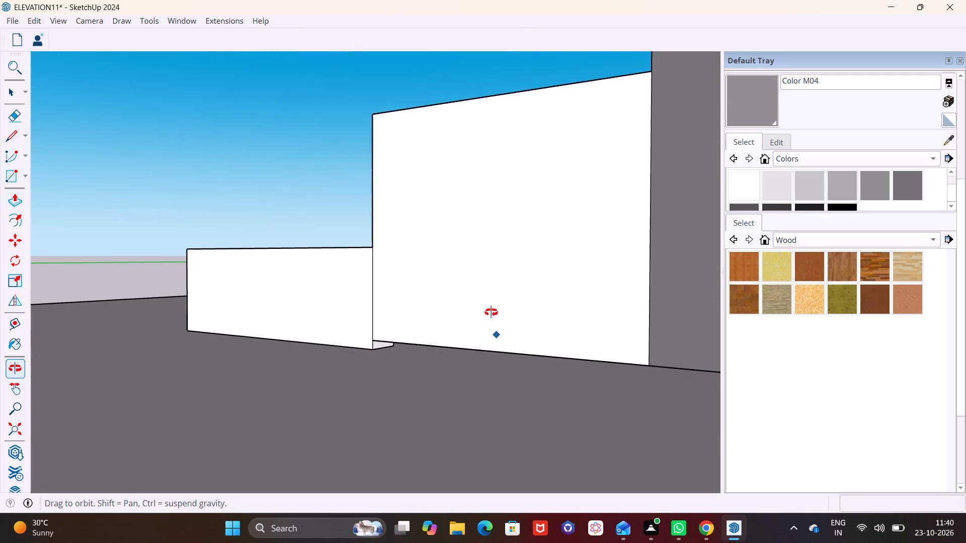
middle_drag(491, 312, 545, 315)
scroll(546, 318, down, 5)
shift+middle_drag(527, 334, 374, 332)
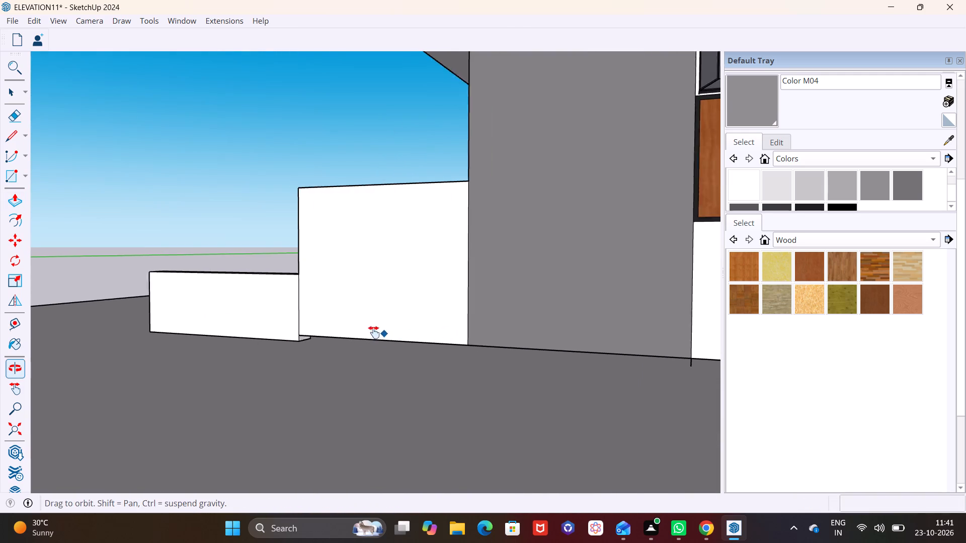
shift+middle_drag(374, 332, 275, 305)
middle_drag(406, 335, 493, 311)
scroll(501, 325, down, 6)
middle_drag(500, 334, 535, 404)
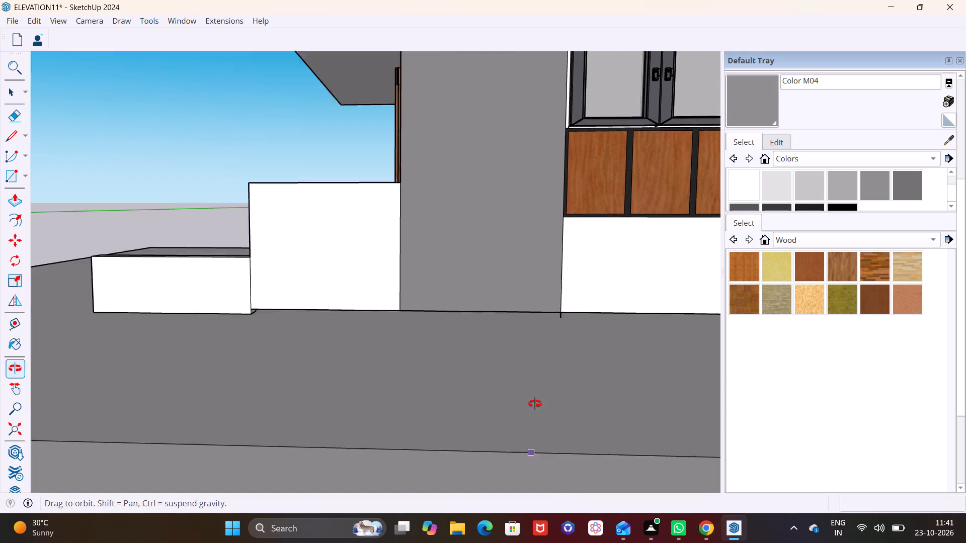
middle_drag(535, 404, 543, 402)
scroll(561, 337, down, 5)
shift+middle_drag(561, 324, 355, 321)
middle_drag(359, 295, 375, 270)
Draw a rectangle about 20' by 1 13/16" along the wall base, from the low wall's outer bottom corner to the wall corner beside the entrance steps.
click(27, 179)
click(36, 193)
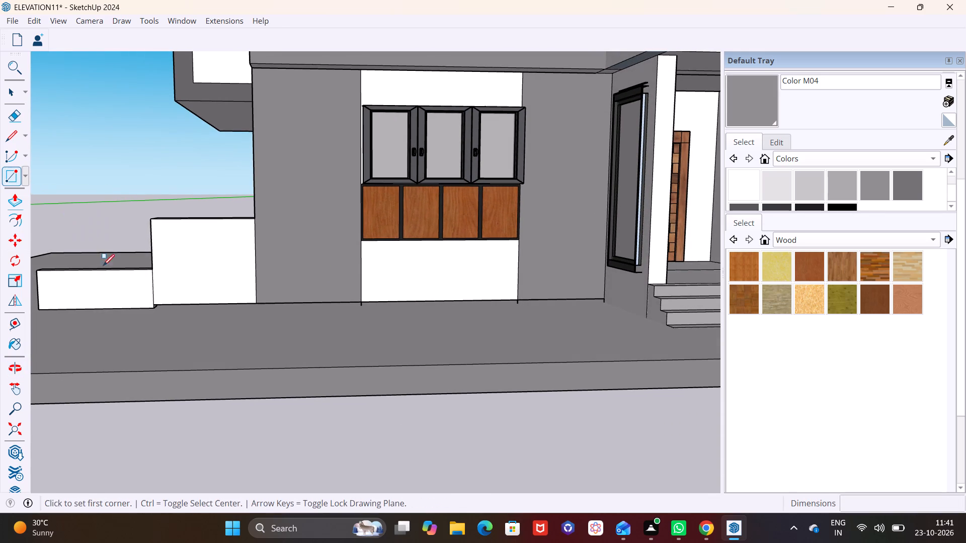
scroll(169, 333, up, 13)
scroll(163, 310, down, 1)
scroll(163, 310, up, 3)
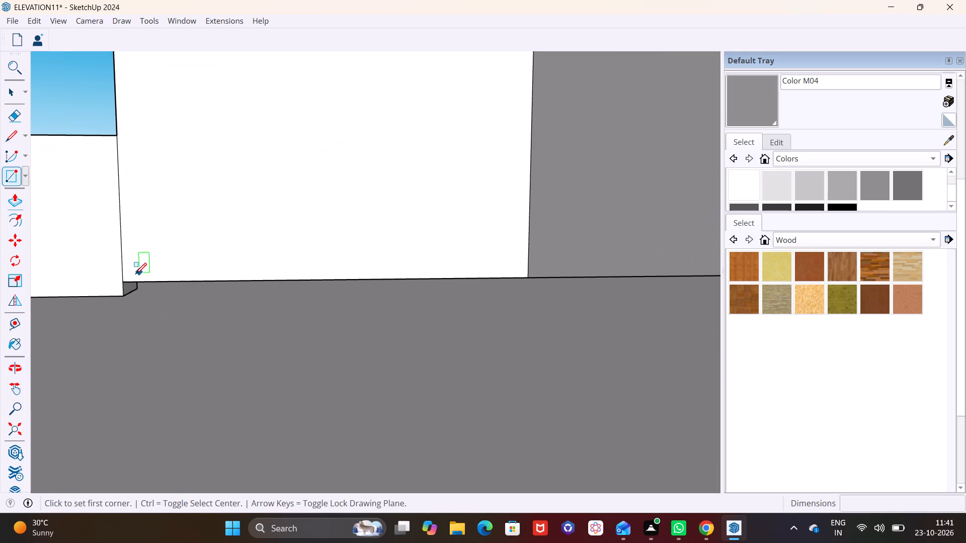
click(124, 281)
scroll(249, 303, down, 7)
middle_drag(586, 313, 188, 338)
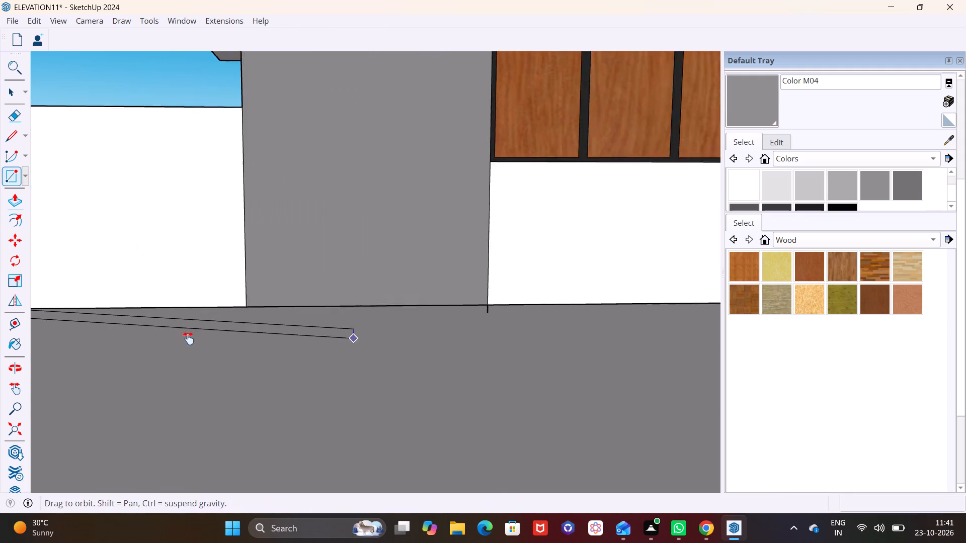
middle_drag(188, 338, 120, 344)
shift+scroll(596, 316, down, 10)
shift+middle_click(596, 316)
middle_drag(612, 330, 394, 346)
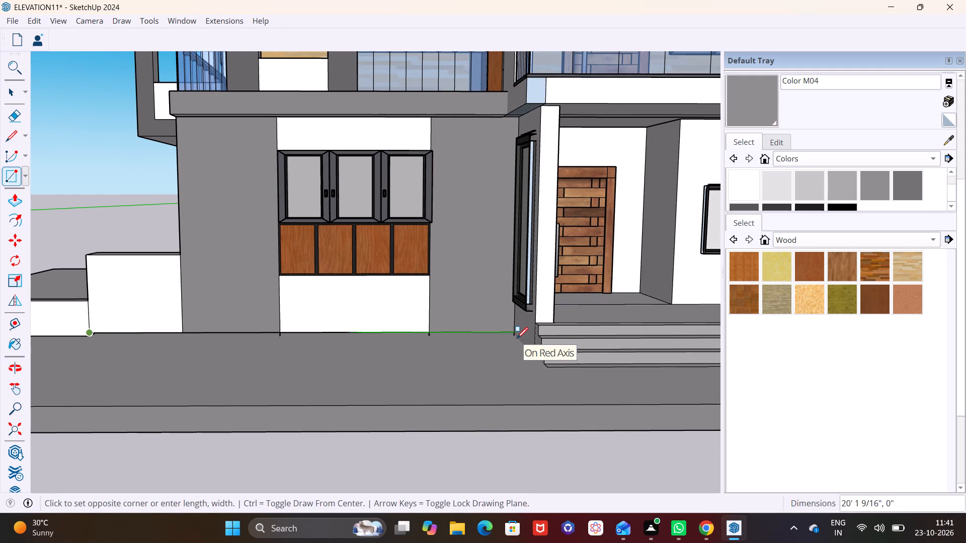
scroll(516, 338, up, 9)
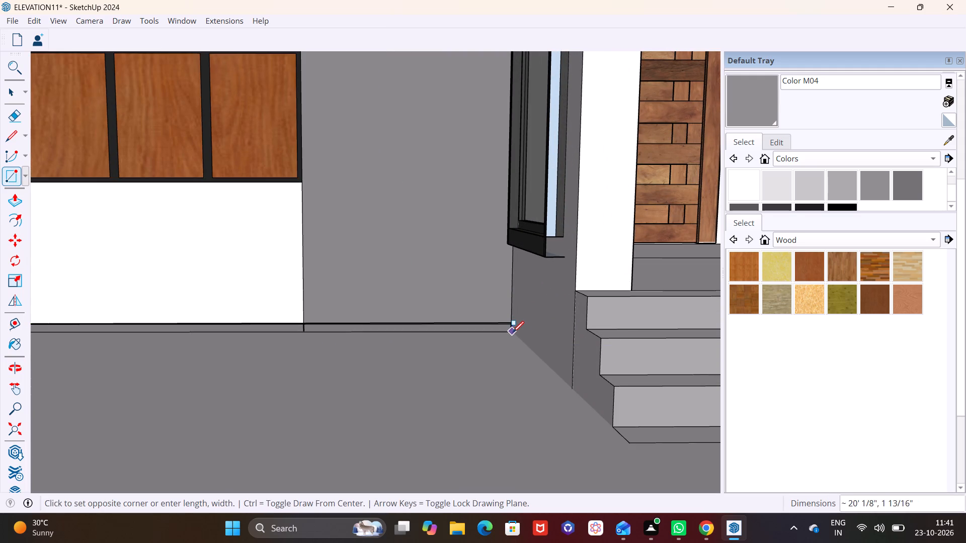
click(513, 330)
Delete the base strip's upper edge segments across the low wall and the white panel below the windows.
key(space)
key(space)
click(417, 379)
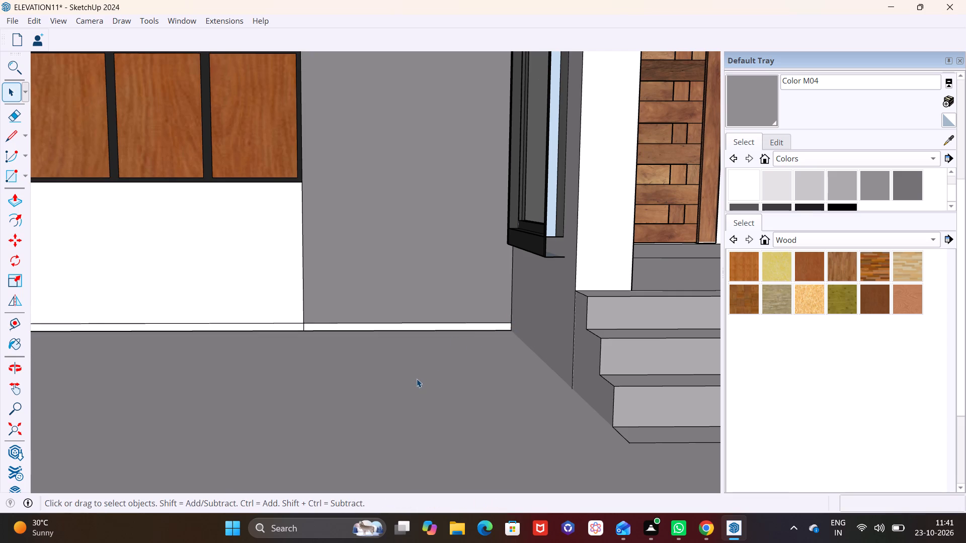
scroll(408, 385, down, 8)
middle_drag(337, 400, 600, 397)
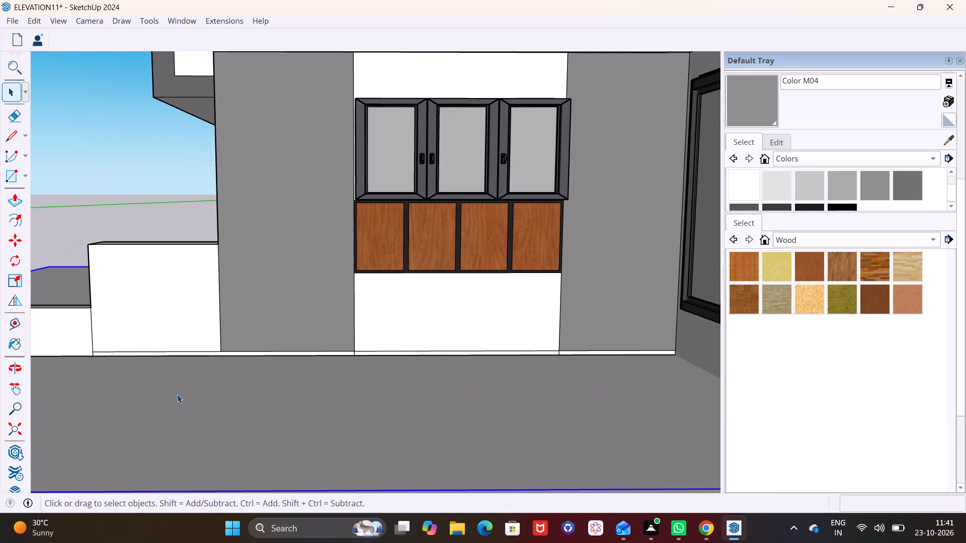
click(177, 394)
middle_drag(256, 398, 413, 399)
scroll(263, 430, down, 3)
scroll(242, 406, up, 2)
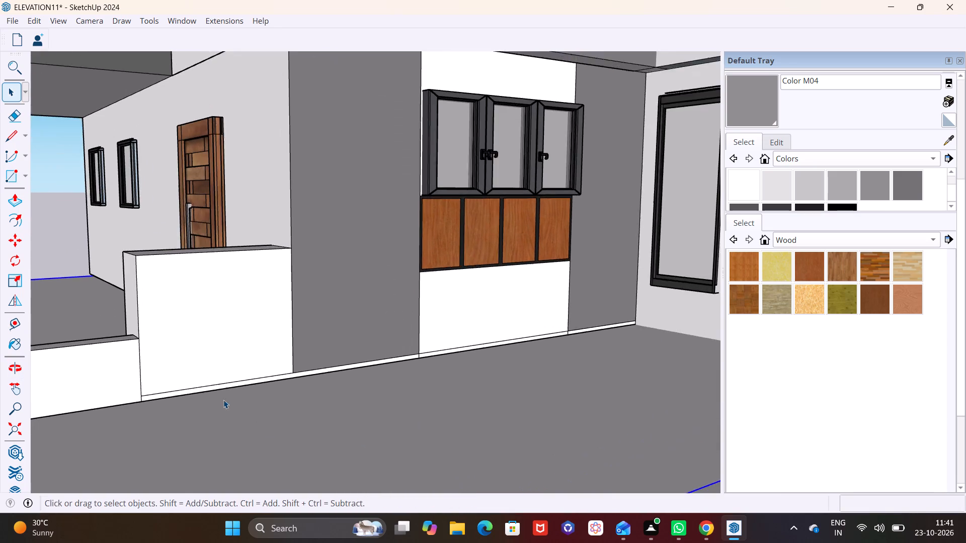
scroll(223, 400, up, 2)
scroll(164, 385, up, 4)
click(158, 394)
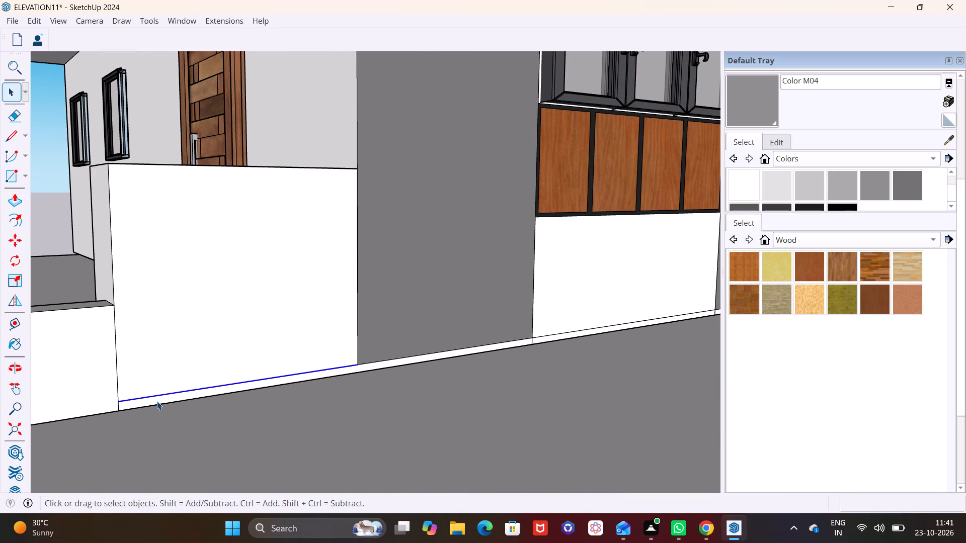
key(Delete)
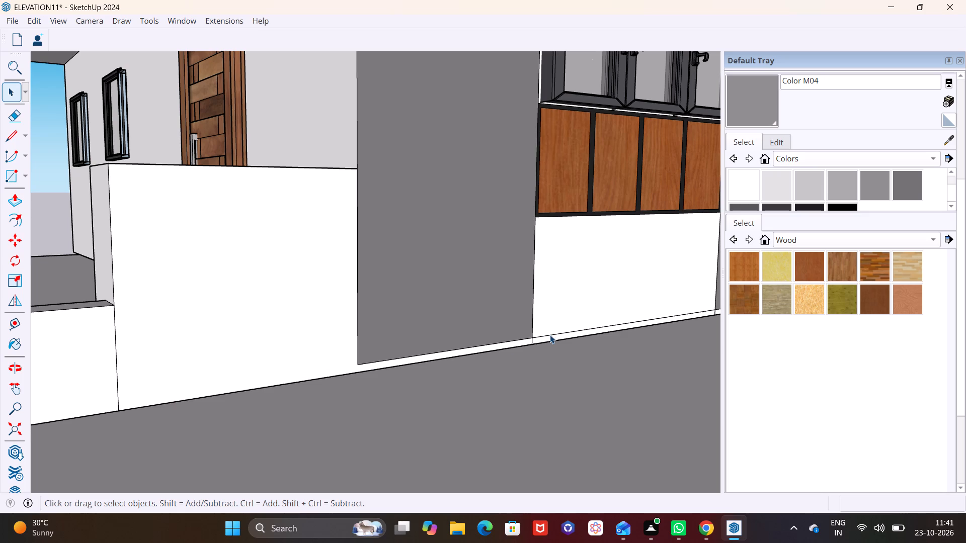
click(550, 335)
key(Delete)
Draw a 1 13/16" vertical line from the grey wall section's bottom corner beside the low wall down to the slab.
scroll(564, 338, down, 5)
scroll(532, 339, up, 7)
click(558, 341)
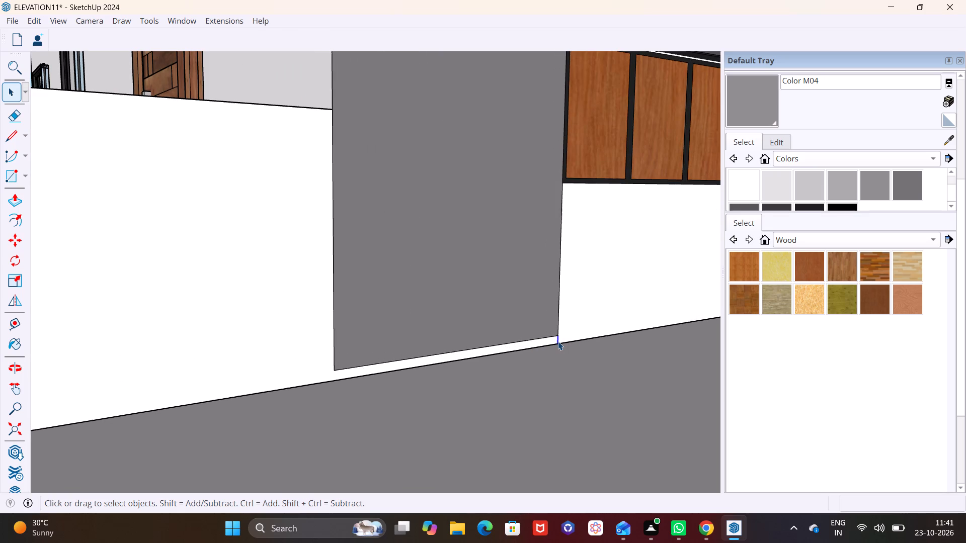
click(11, 138)
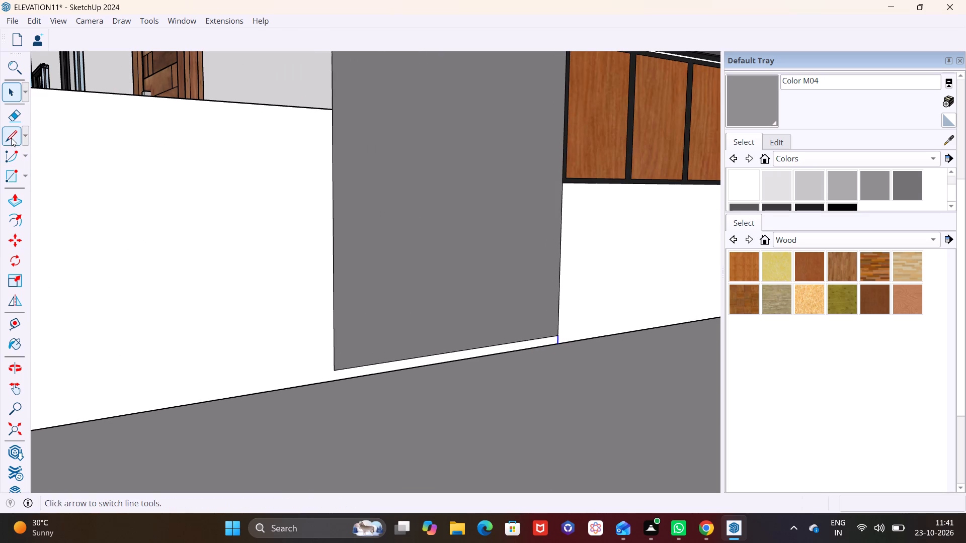
click(335, 371)
click(337, 382)
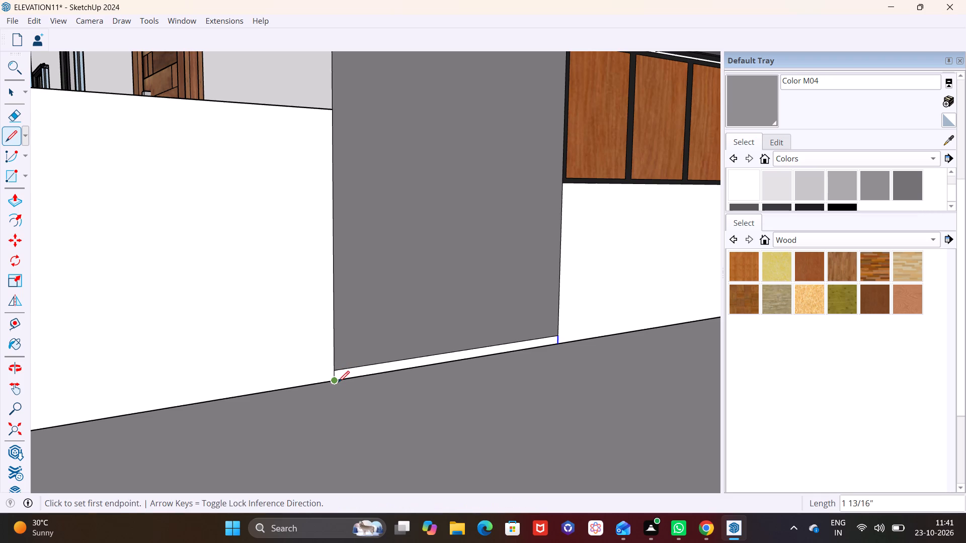
Paint the base strip under the grey wall section beside the low wall with Color M04 and delete the edge dividing them.
key(space)
click(363, 371)
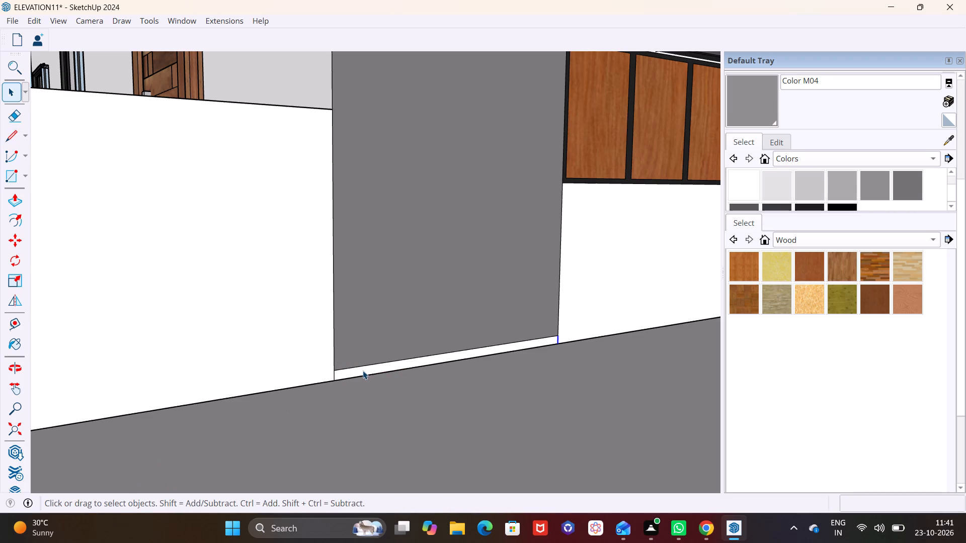
click(876, 185)
click(499, 351)
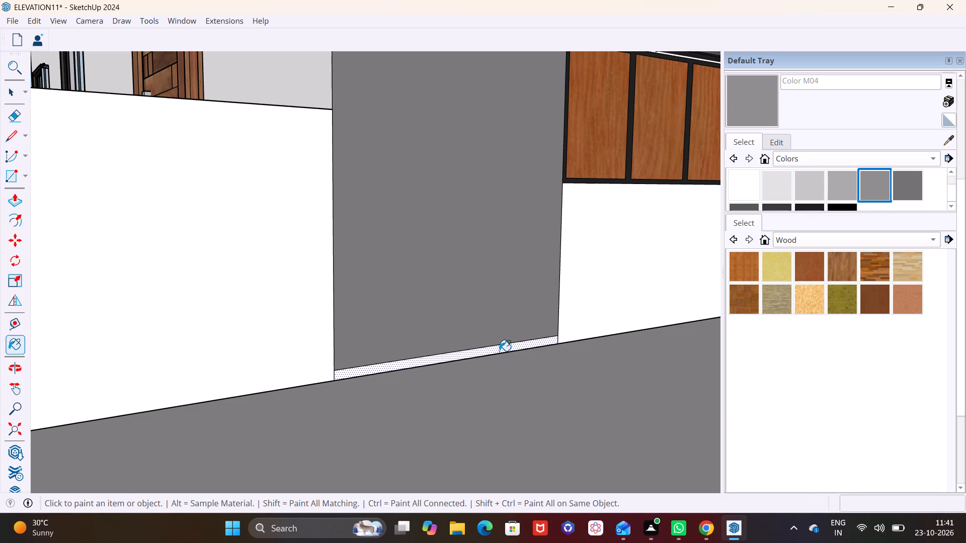
key(space)
click(416, 409)
scroll(416, 409, down, 5)
scroll(440, 382, up, 2)
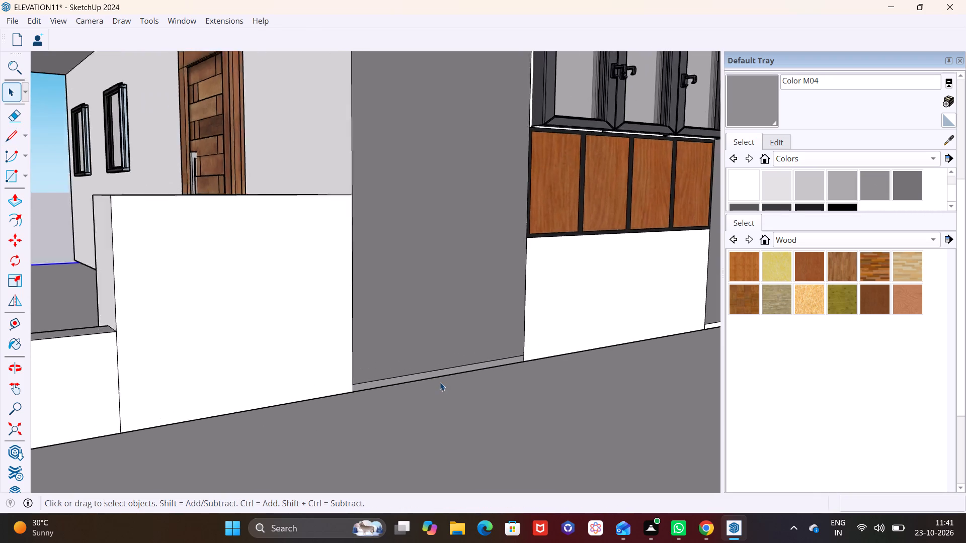
scroll(440, 382, up, 8)
click(426, 359)
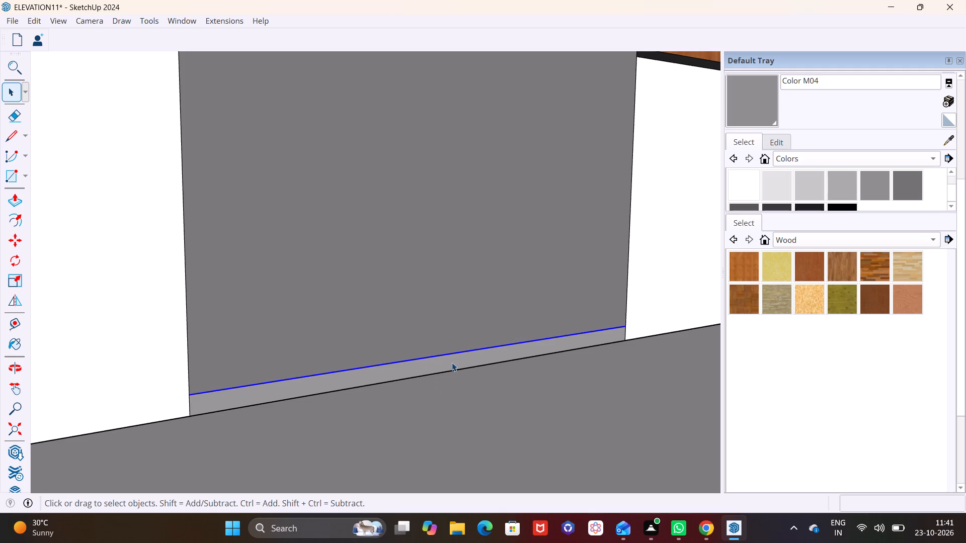
key(Delete)
Paint the base strip under the grey wall section nearest the entrance with Color M04 and delete the edge above it.
scroll(464, 426, down, 15)
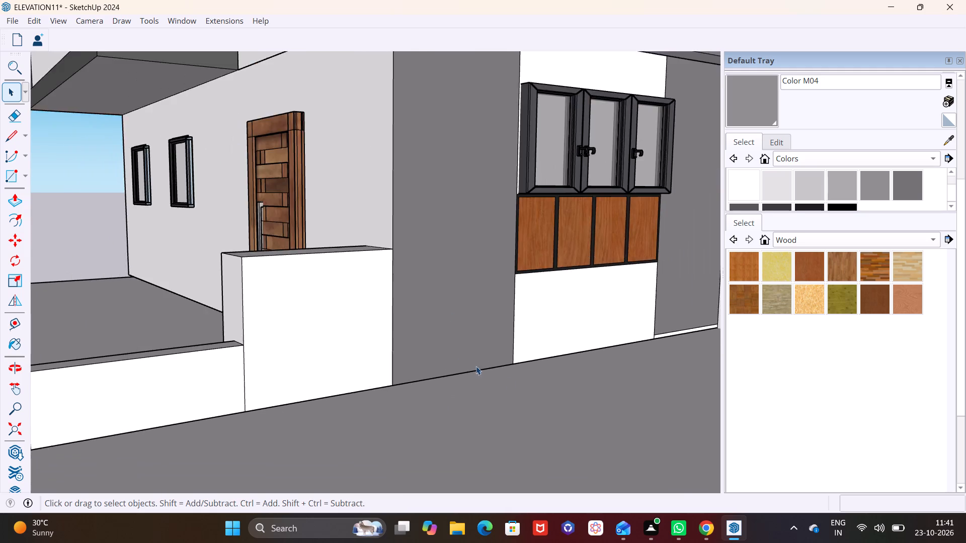
scroll(476, 366, down, 3)
shift+middle_drag(590, 351, 309, 401)
scroll(319, 409, up, 10)
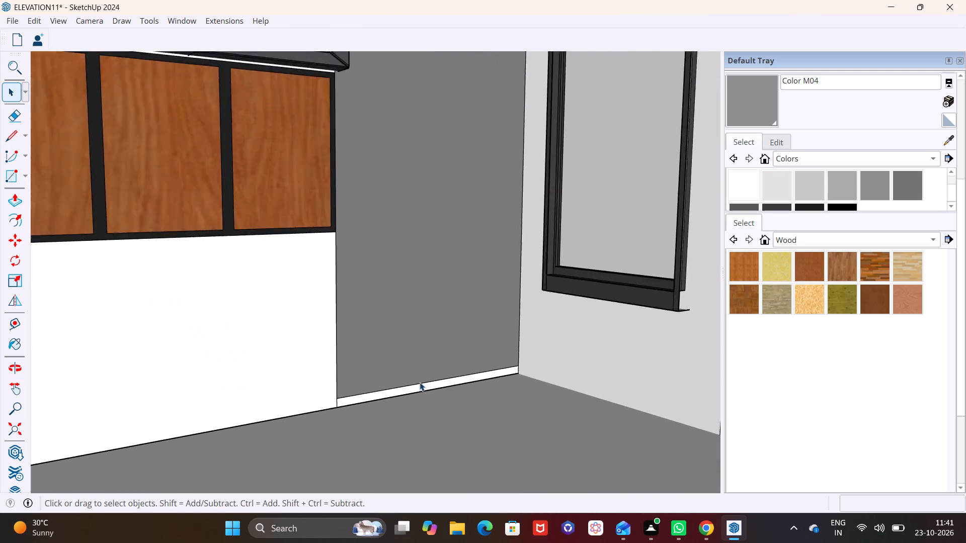
scroll(420, 382, up, 5)
middle_drag(398, 383, 360, 344)
click(321, 378)
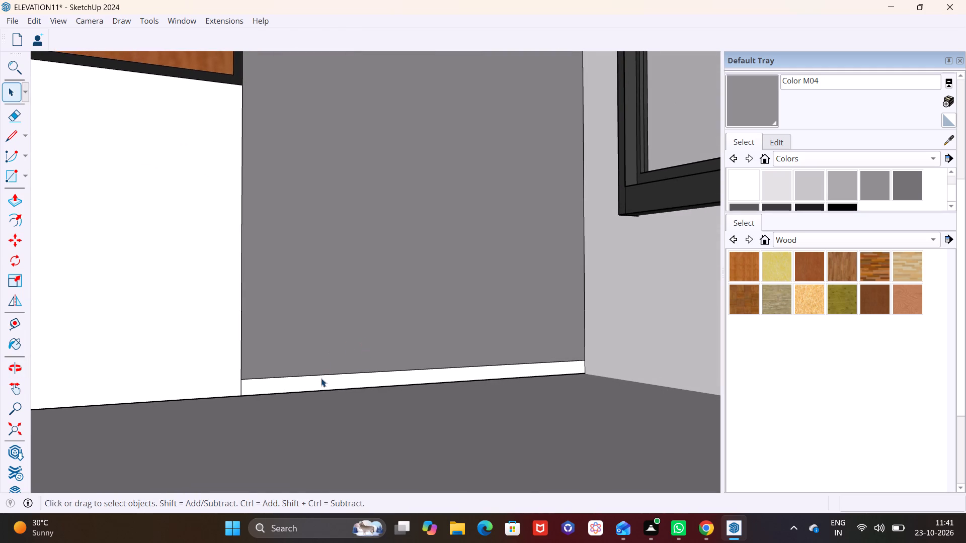
click(751, 118)
click(547, 369)
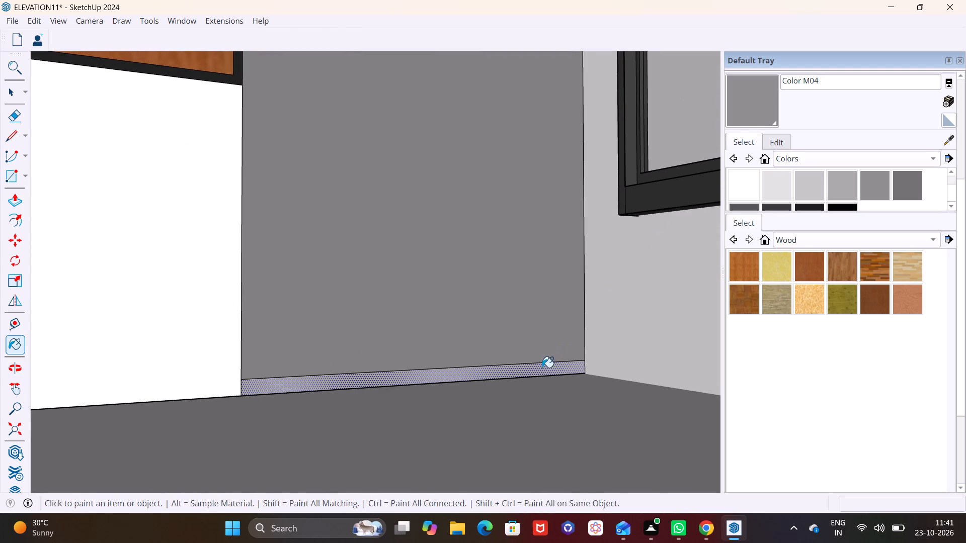
key(space)
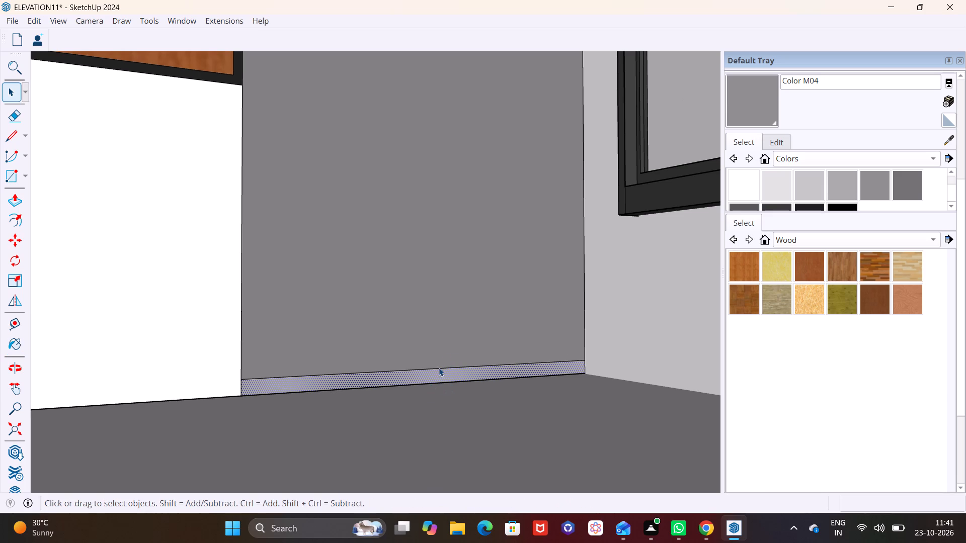
click(439, 368)
key(Delete)
Examine the cleaned front wall base and the stepped low wall beside the side door from several angles.
scroll(489, 407, down, 6)
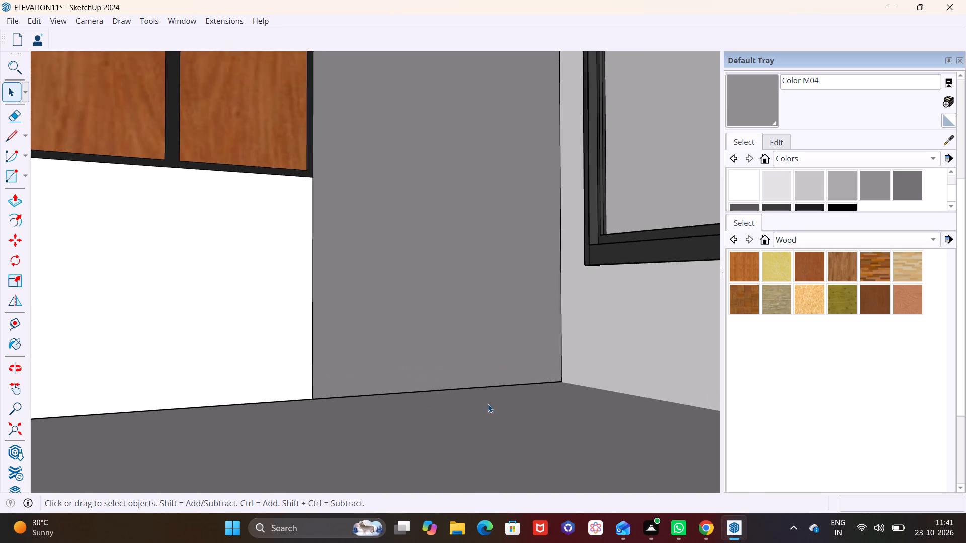
scroll(488, 404, down, 14)
scroll(457, 446, down, 4)
shift+middle_drag(457, 446, 574, 369)
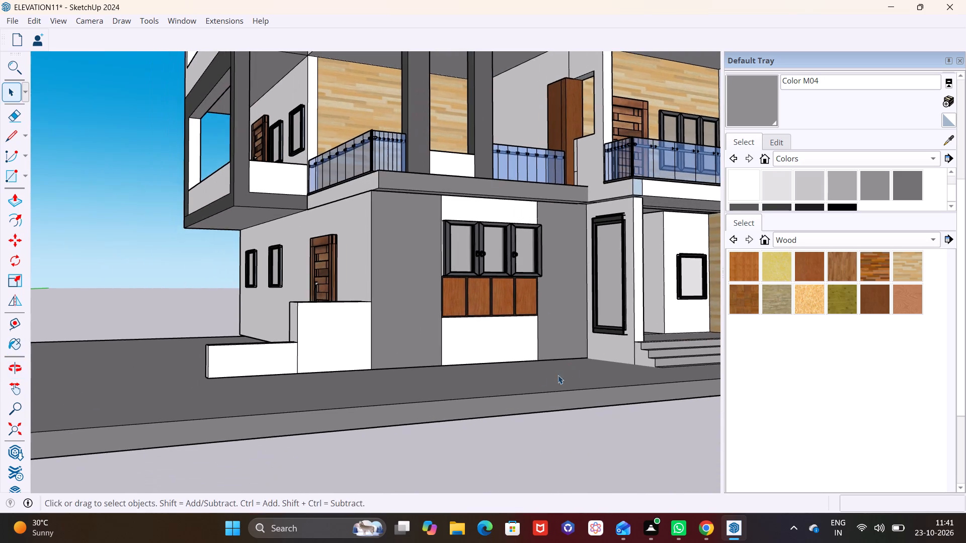
middle_drag(517, 384, 528, 415)
scroll(467, 397, up, 5)
middle_drag(439, 382, 455, 347)
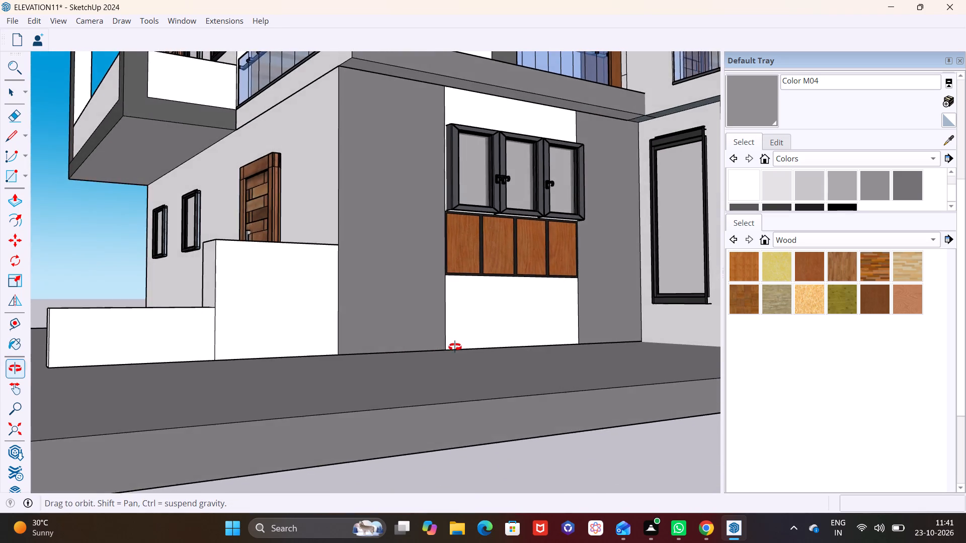
middle_drag(455, 347, 473, 391)
scroll(345, 406, up, 2)
middle_drag(256, 385, 365, 398)
scroll(365, 400, down, 2)
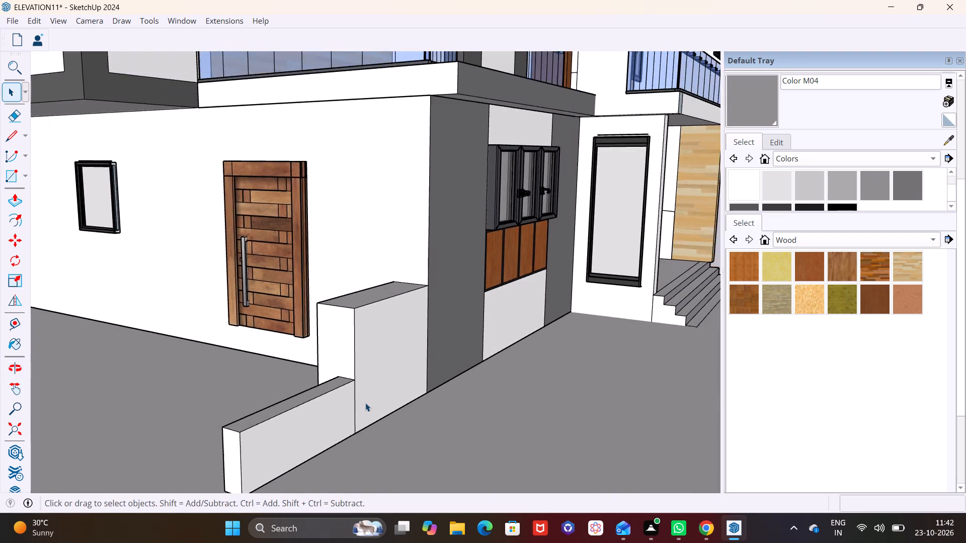
scroll(365, 403, down, 6)
middle_drag(352, 405, 236, 393)
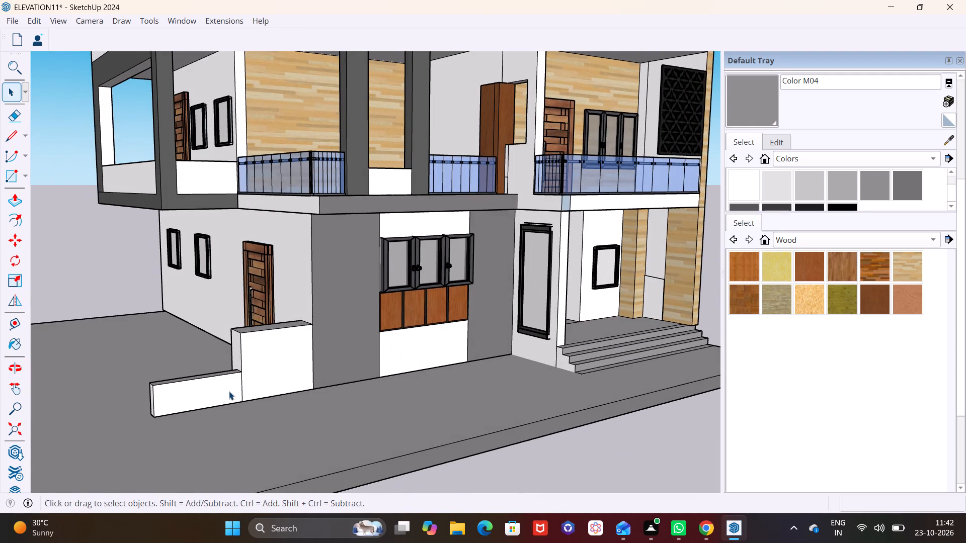
scroll(230, 391, down, 4)
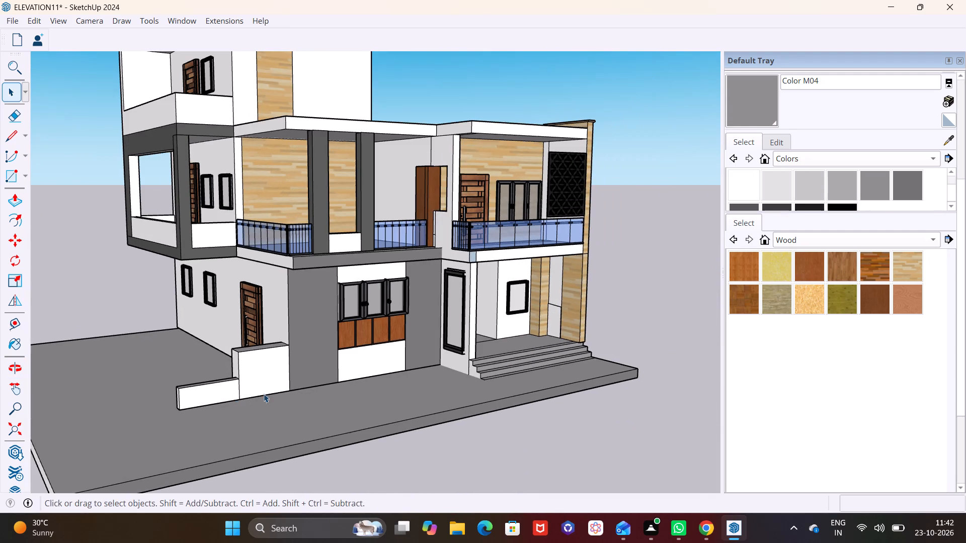
middle_drag(278, 393, 564, 416)
shift+middle_drag(481, 418, 459, 372)
Push/Pull the end face of the lower boundary wall outward by about 1' 5 7/16".
scroll(460, 385, up, 2)
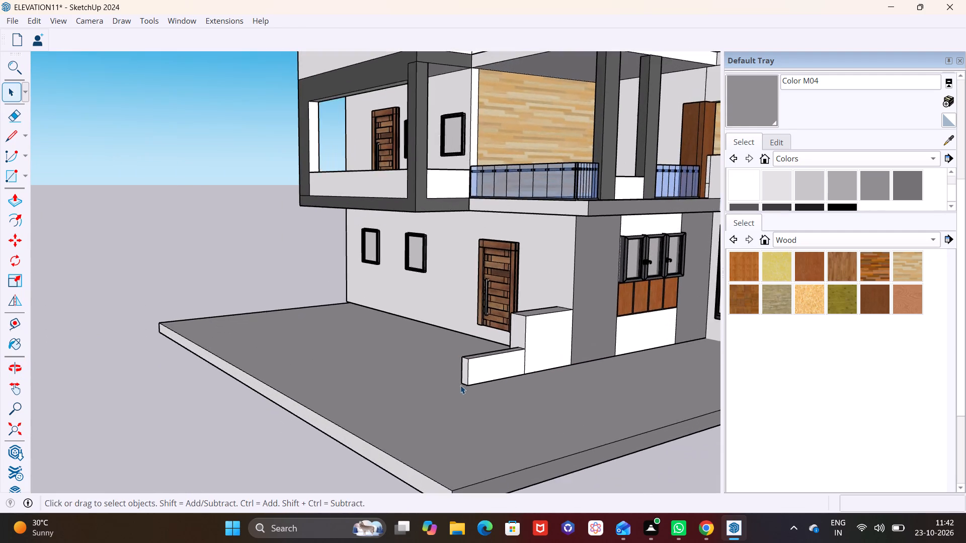
scroll(460, 385, up, 2)
shift+middle_drag(505, 393, 492, 329)
middle_drag(458, 348, 475, 411)
scroll(486, 356, up, 7)
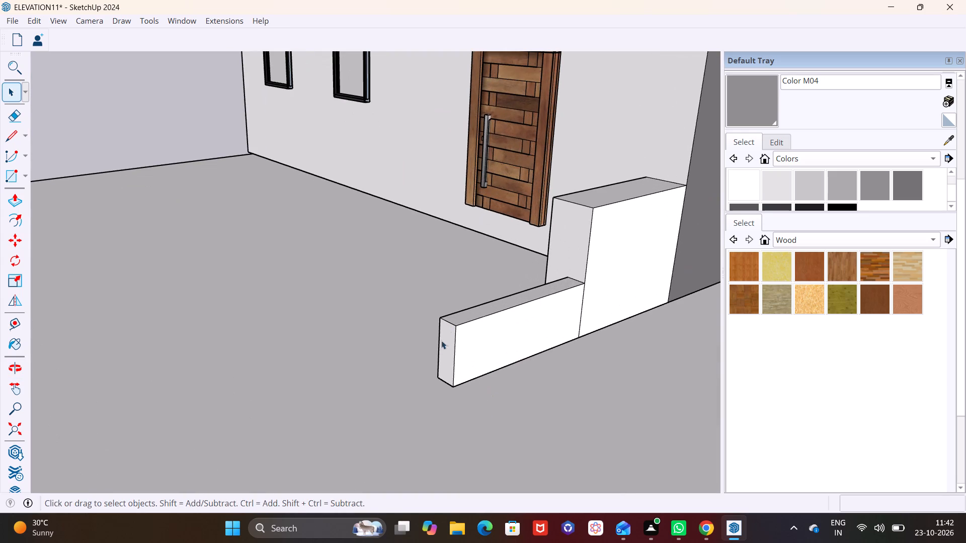
click(453, 341)
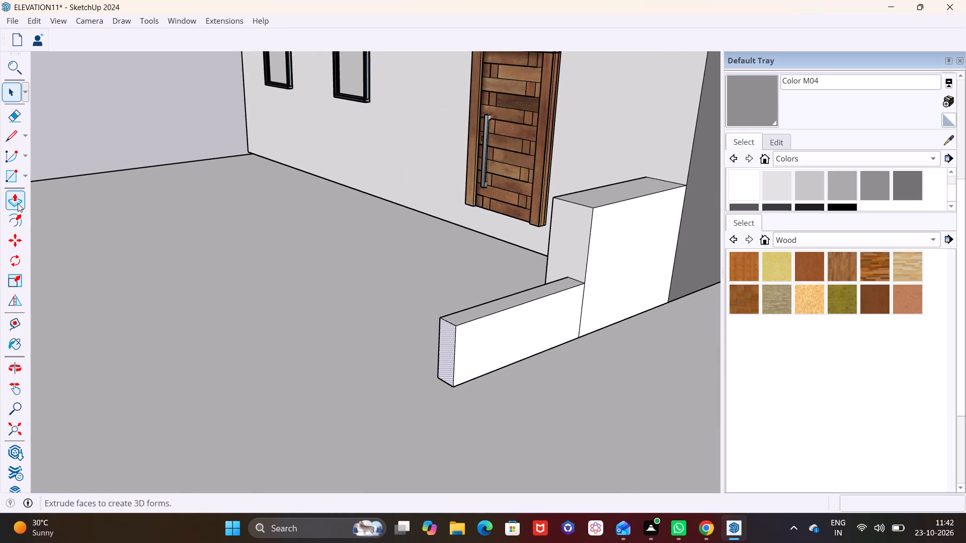
click(18, 203)
click(444, 362)
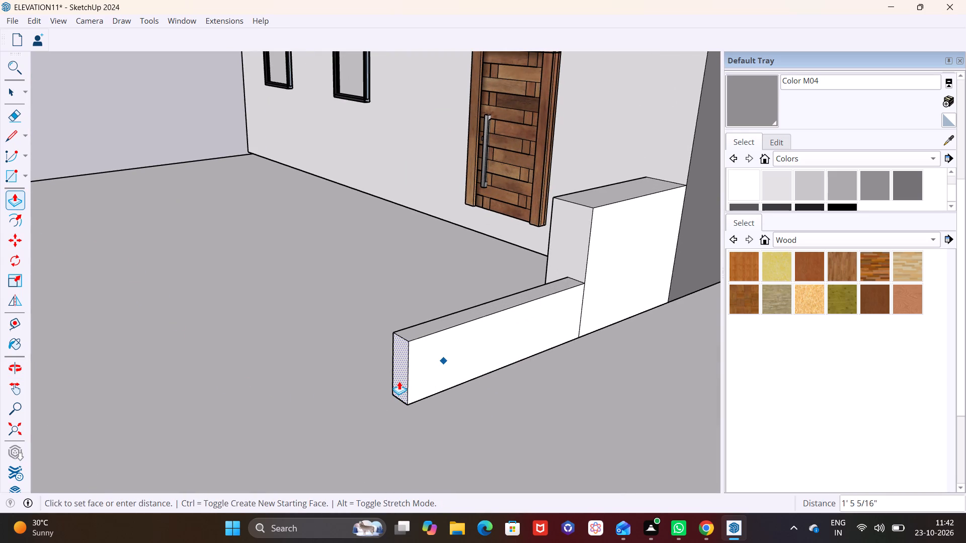
click(398, 381)
Examine the extended lower boundary wall's end and top face from several angles.
scroll(398, 381, down, 7)
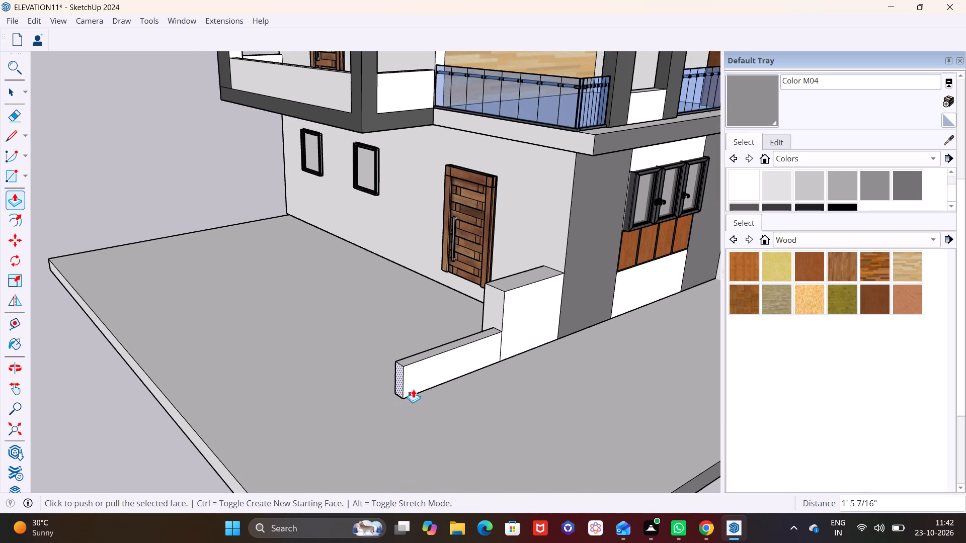
middle_drag(398, 379, 328, 332)
scroll(349, 329, up, 2)
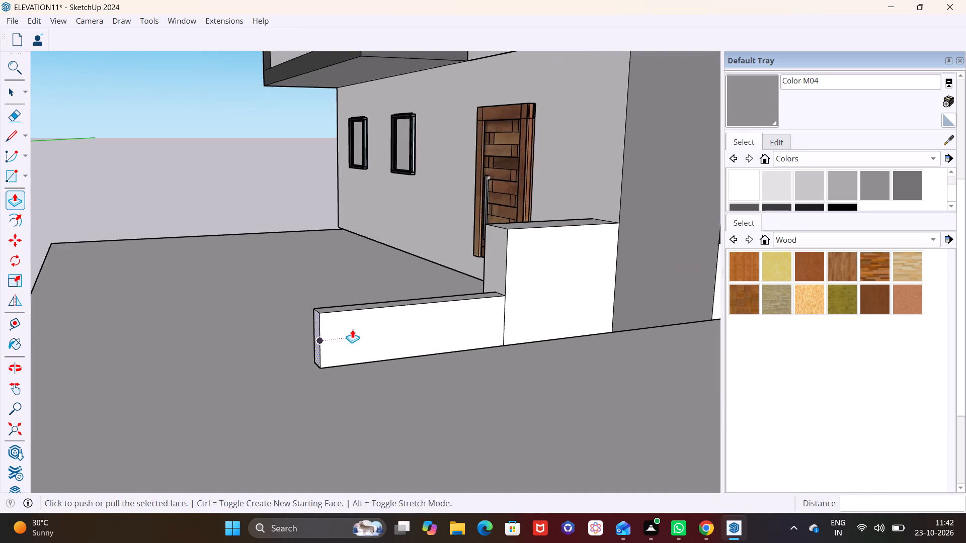
scroll(352, 329, up, 7)
middle_drag(366, 353, 427, 379)
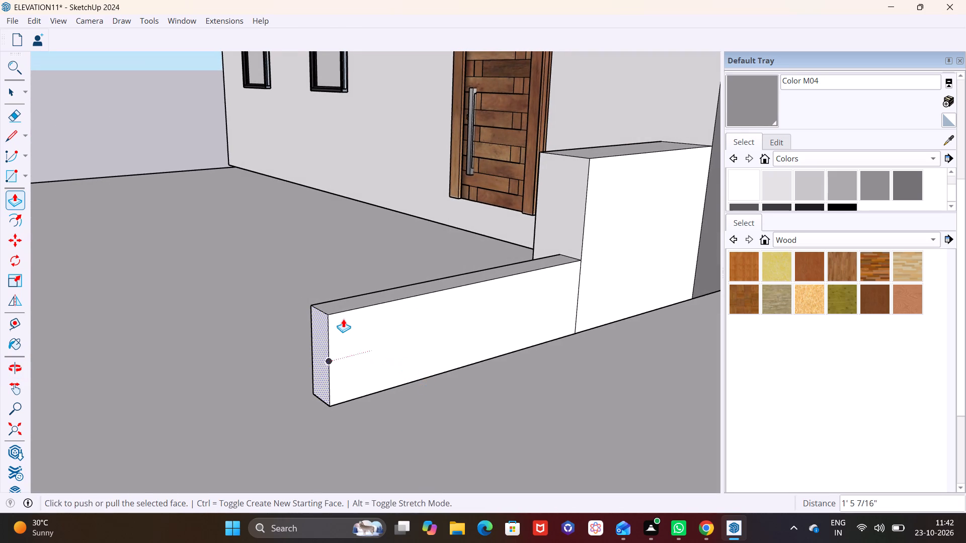
scroll(338, 313, up, 2)
shift+middle_drag(337, 313, 225, 418)
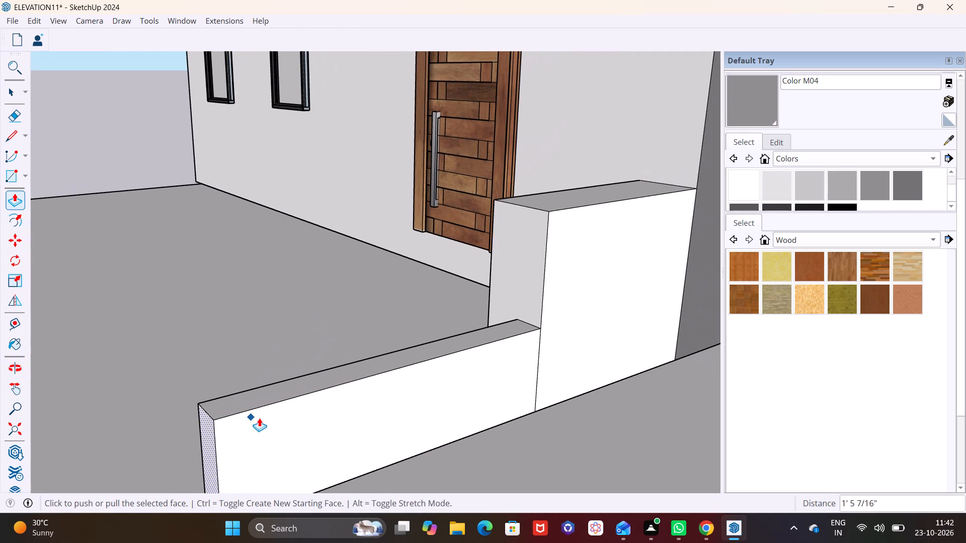
scroll(231, 399, up, 1)
scroll(256, 401, down, 2)
middle_drag(300, 393, 287, 458)
shift+middle_drag(305, 419, 315, 297)
middle_drag(328, 309, 316, 365)
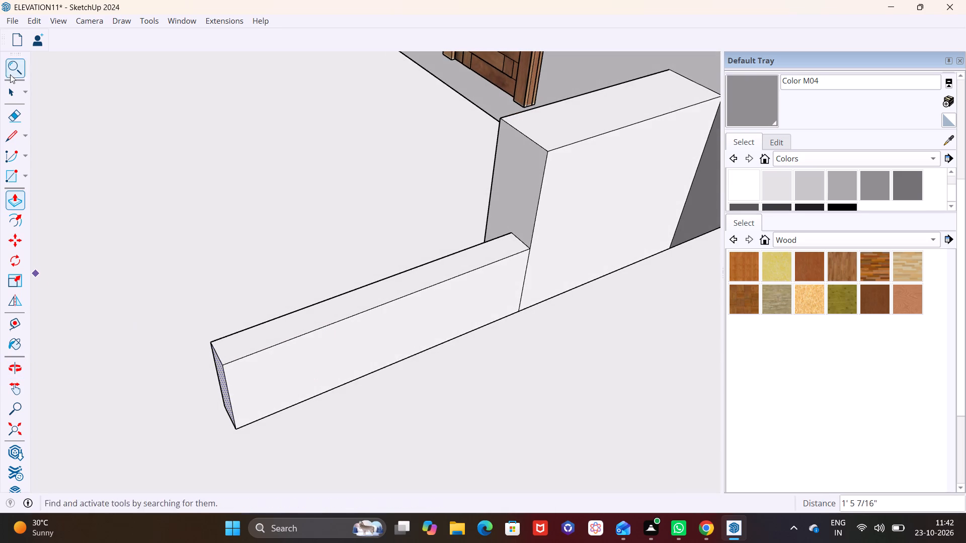
Draw a small rectangle on the lower boundary wall's top face, starting at the outer front corner of its free end.
click(12, 90)
click(26, 177)
click(38, 200)
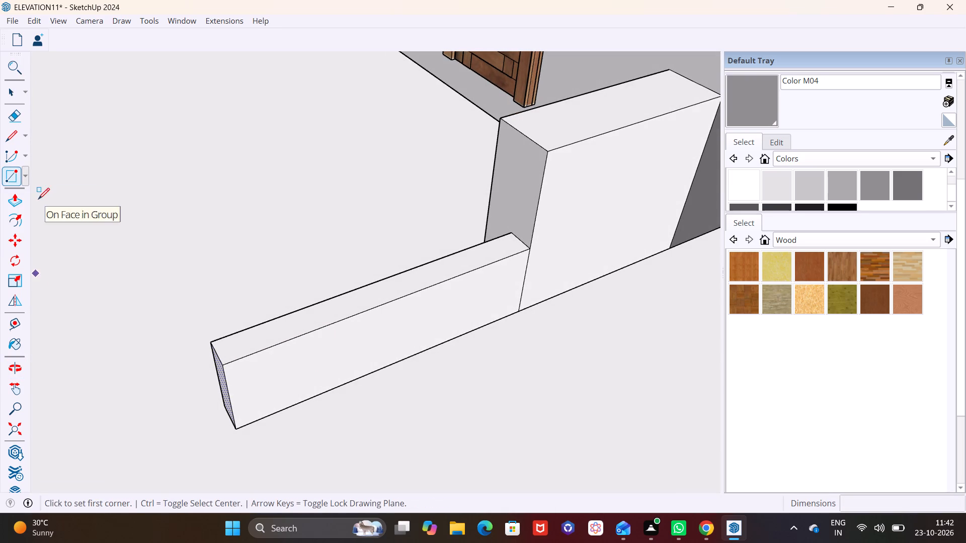
scroll(207, 328, up, 5)
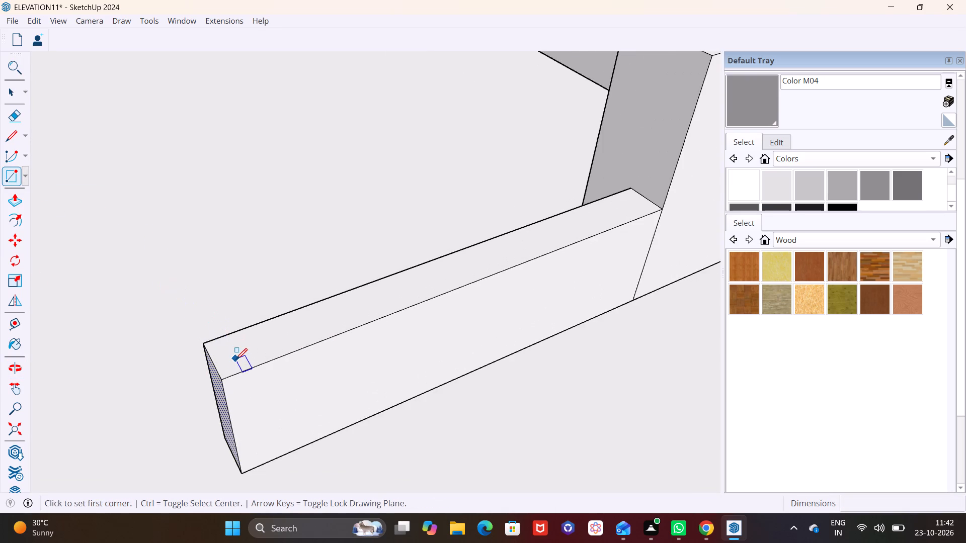
scroll(236, 359, up, 2)
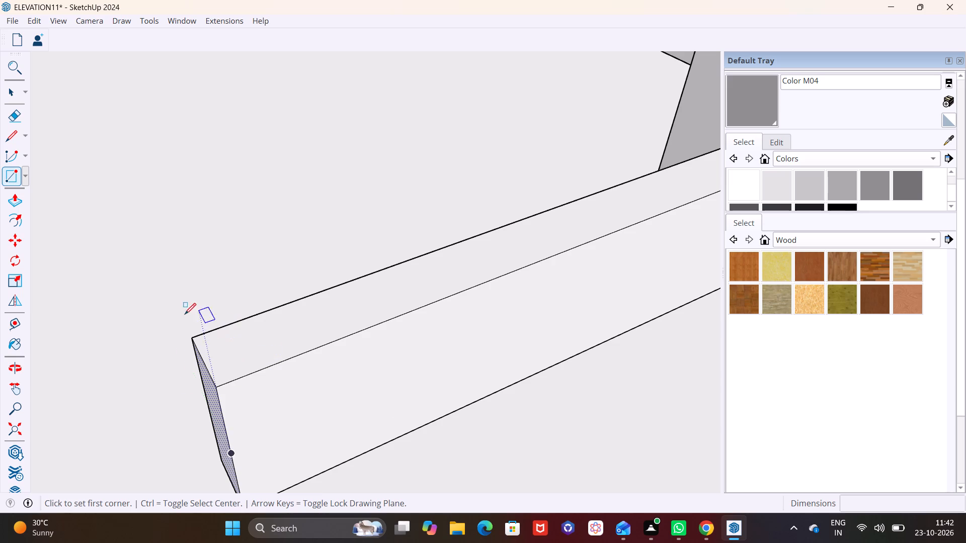
click(217, 381)
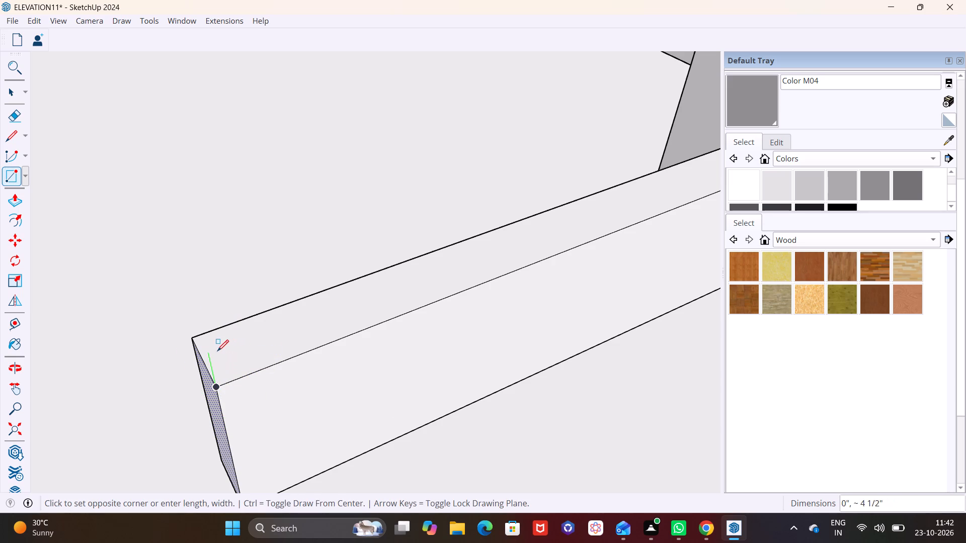
middle_drag(228, 353, 405, 406)
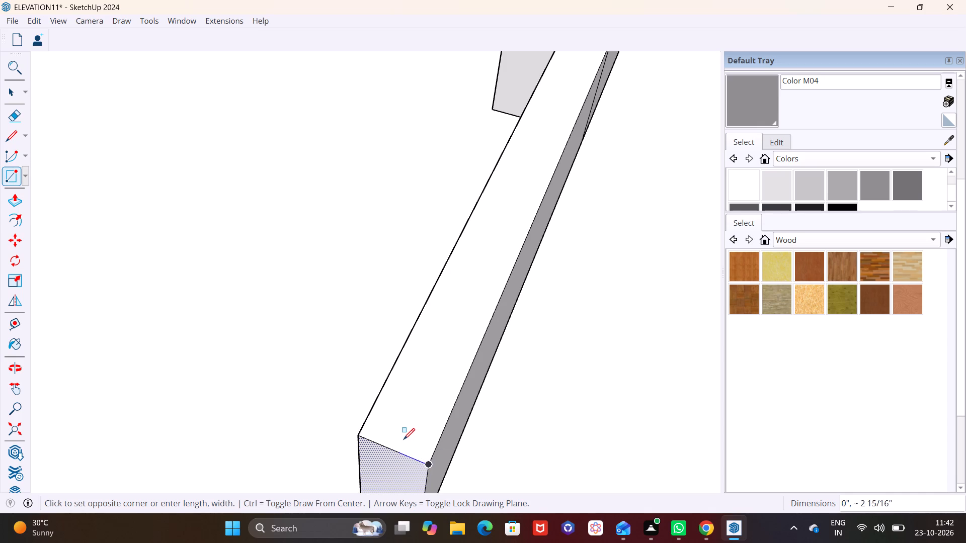
click(405, 438)
scroll(426, 438, down, 5)
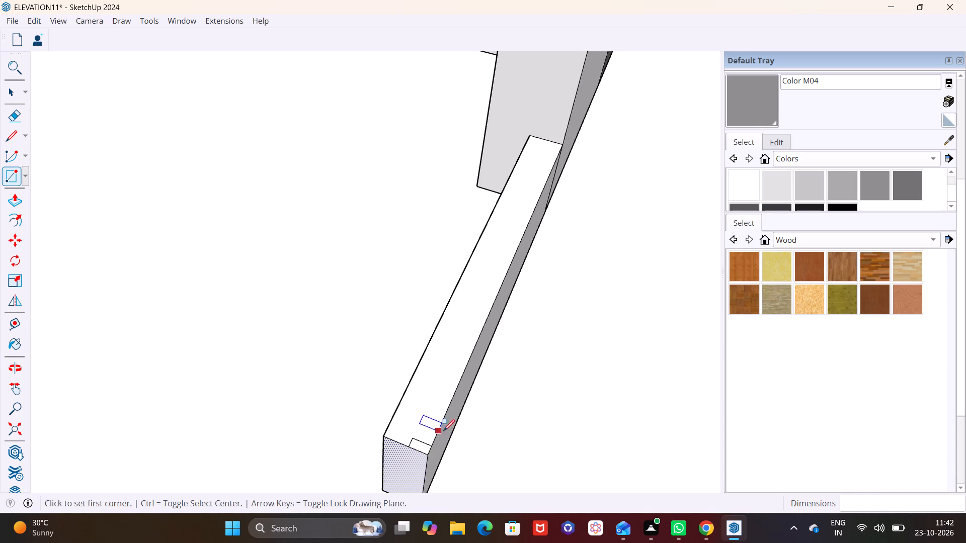
Push/Pull the small corner rectangle on the lower wall's top up about 1' 3 15/16" into a thin post.
middle_drag(450, 426, 263, 303)
key(space)
scroll(251, 302, up, 6)
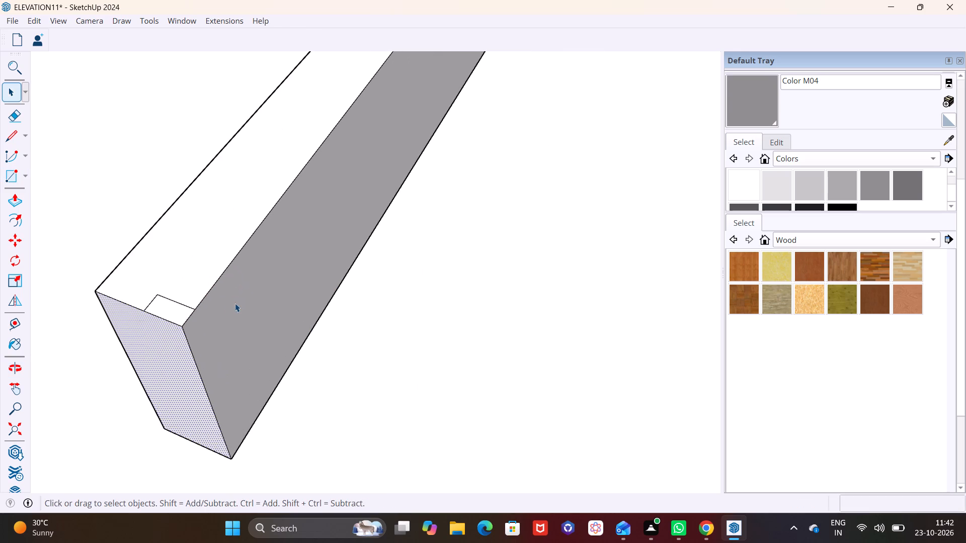
scroll(235, 303, up, 4)
shift+middle_drag(250, 284, 418, 322)
click(343, 358)
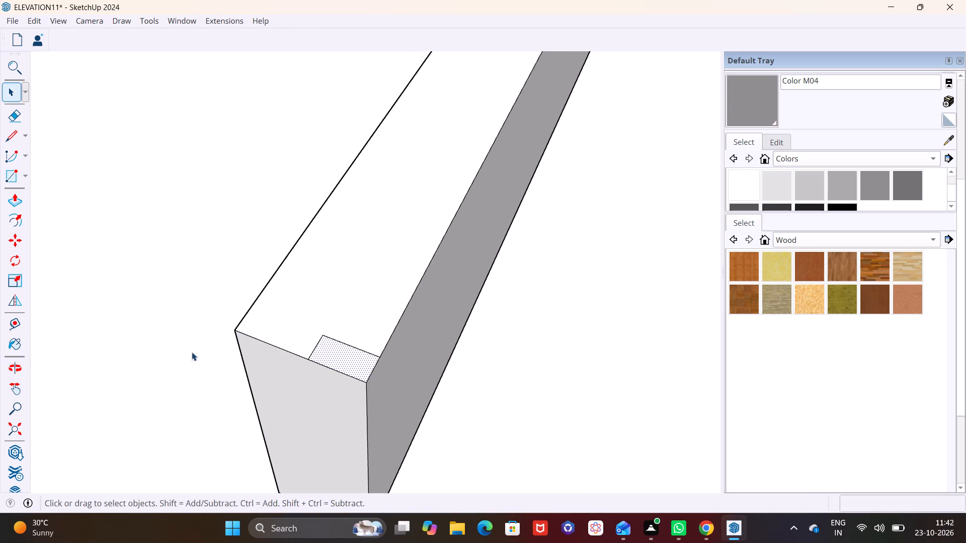
click(16, 206)
click(329, 353)
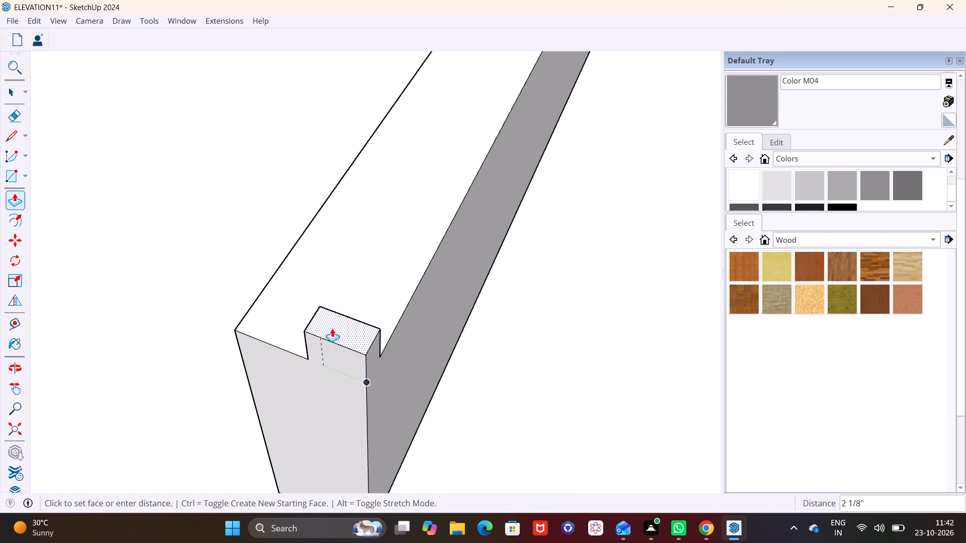
scroll(337, 315, down, 12)
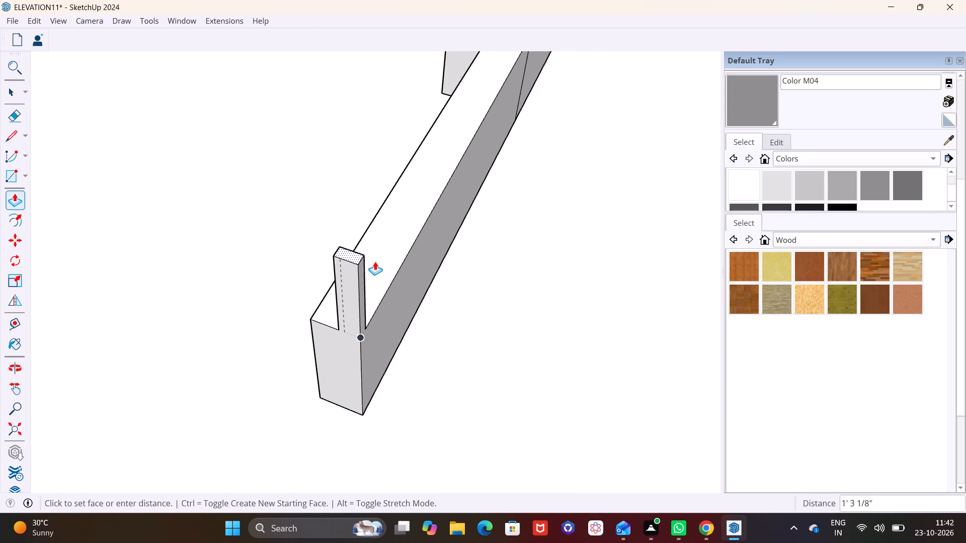
click(367, 248)
middle_drag(445, 257, 276, 172)
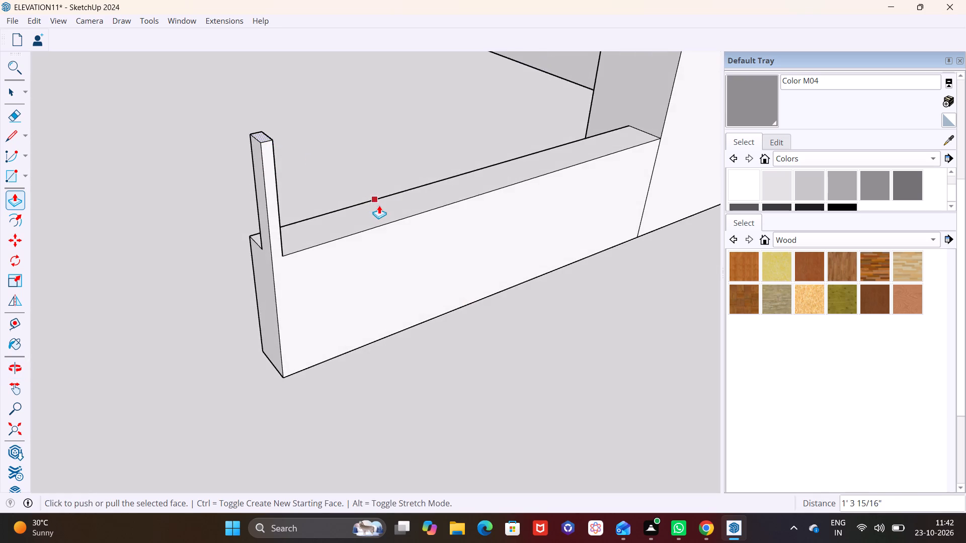
Draw two edges along the outer sides of the thin post's base to separate it from the lower boundary wall.
scroll(381, 206, down, 6)
middle_drag(405, 223, 244, 273)
scroll(321, 183, up, 6)
middle_drag(281, 230, 421, 225)
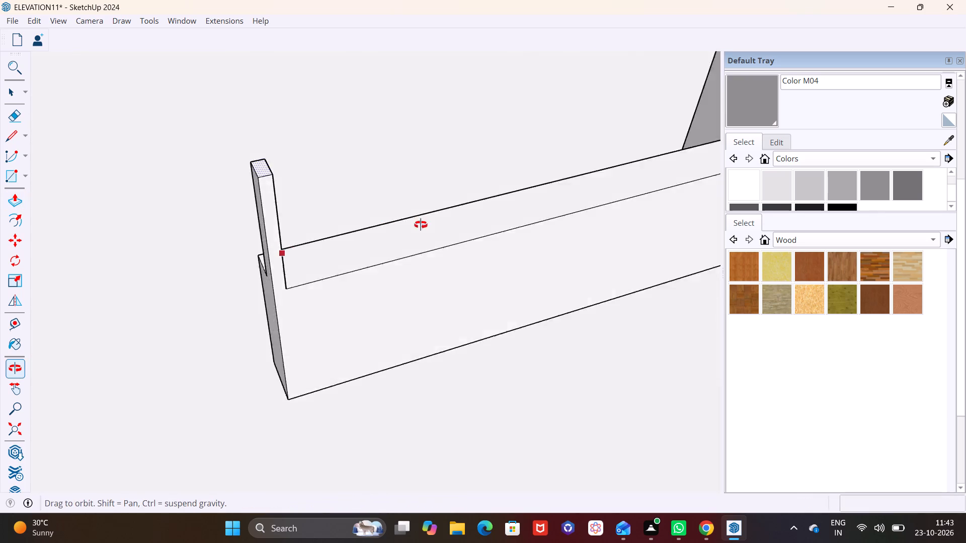
middle_drag(421, 225, 587, 193)
middle_drag(357, 279, 461, 232)
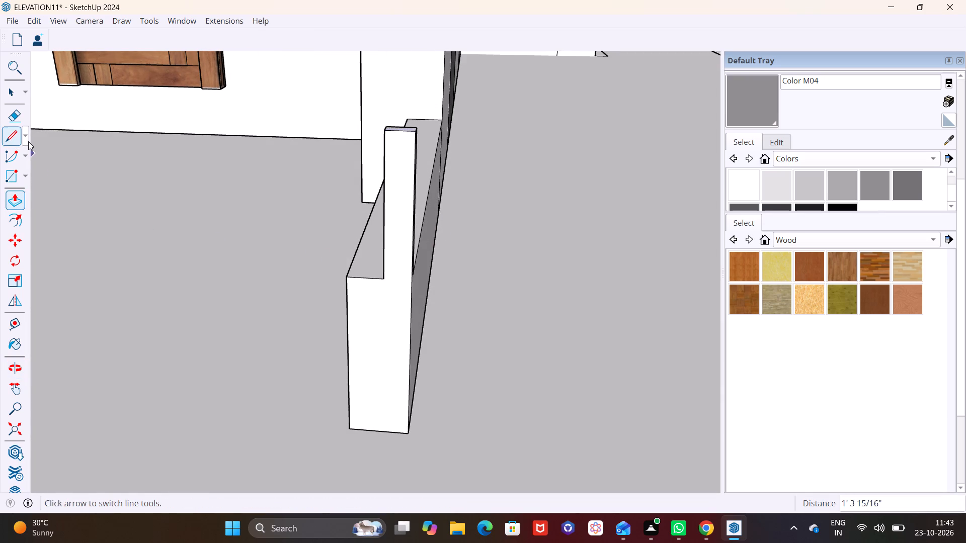
click(28, 141)
click(23, 156)
scroll(360, 264, up, 4)
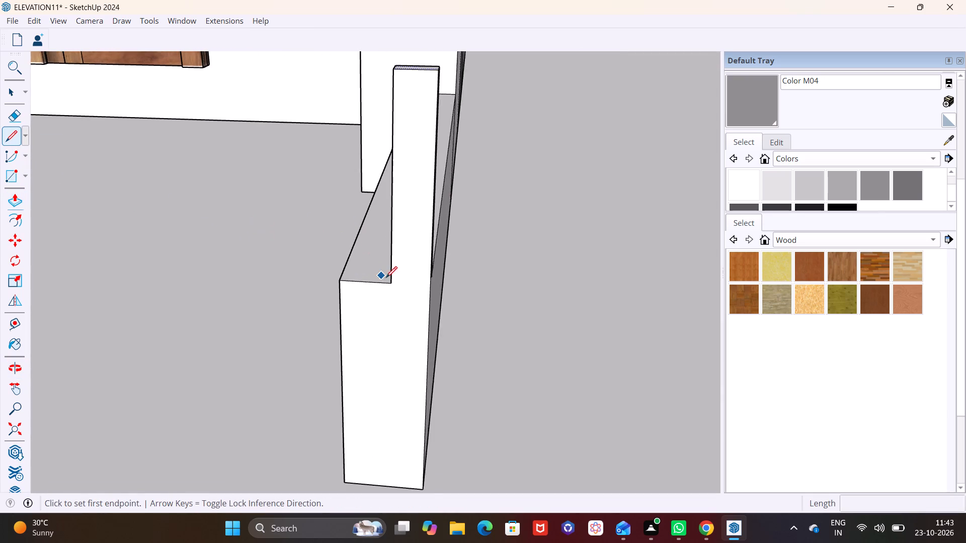
scroll(386, 278, up, 2)
middle_drag(433, 294, 325, 284)
click(387, 285)
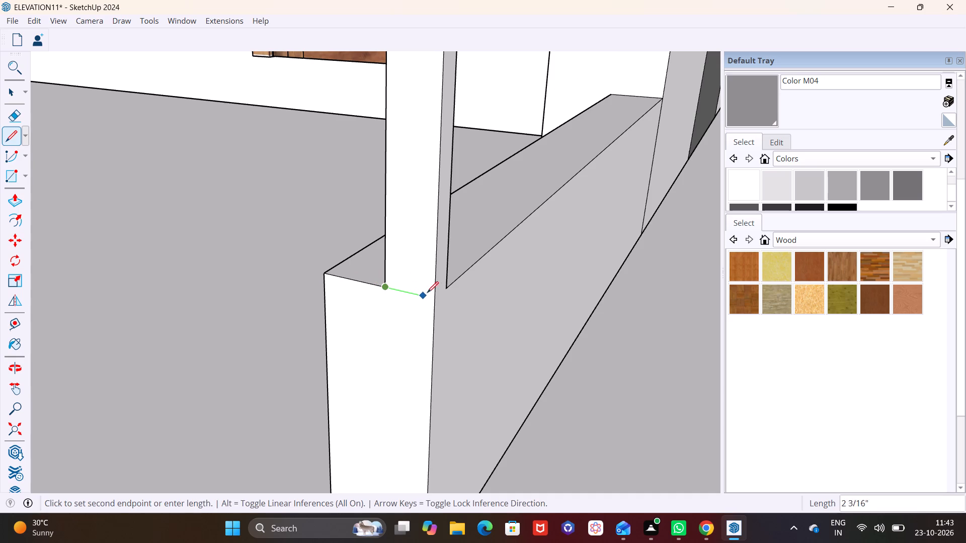
click(437, 293)
click(437, 296)
click(448, 289)
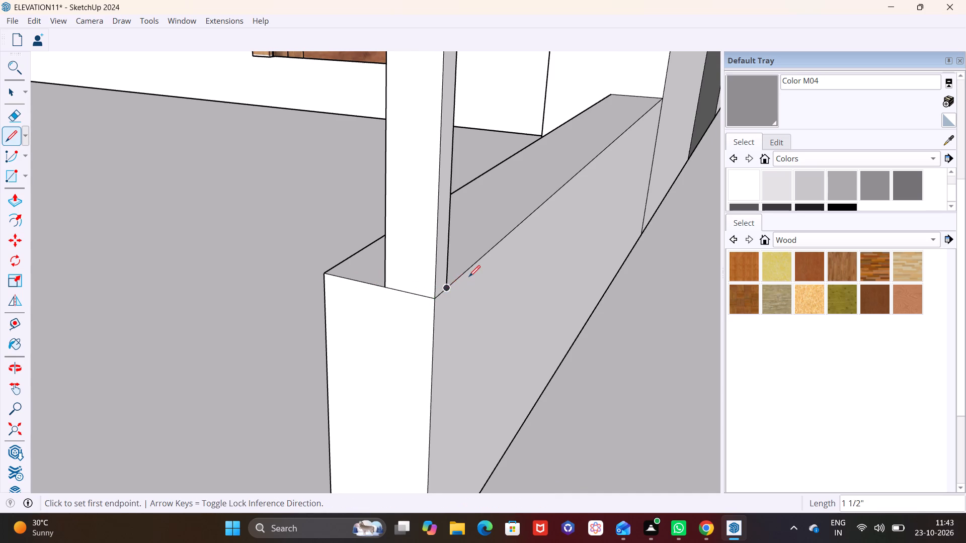
scroll(469, 277, down, 11)
key(space)
click(575, 320)
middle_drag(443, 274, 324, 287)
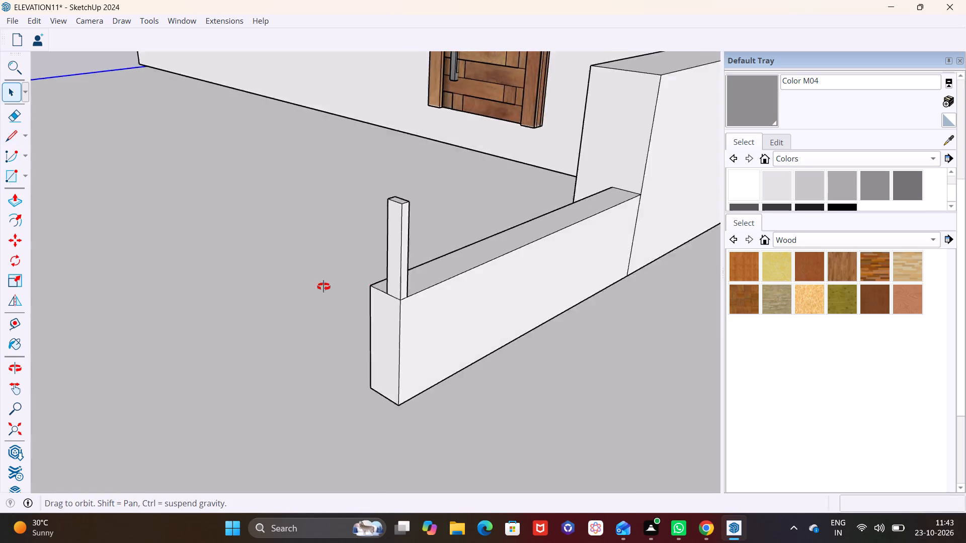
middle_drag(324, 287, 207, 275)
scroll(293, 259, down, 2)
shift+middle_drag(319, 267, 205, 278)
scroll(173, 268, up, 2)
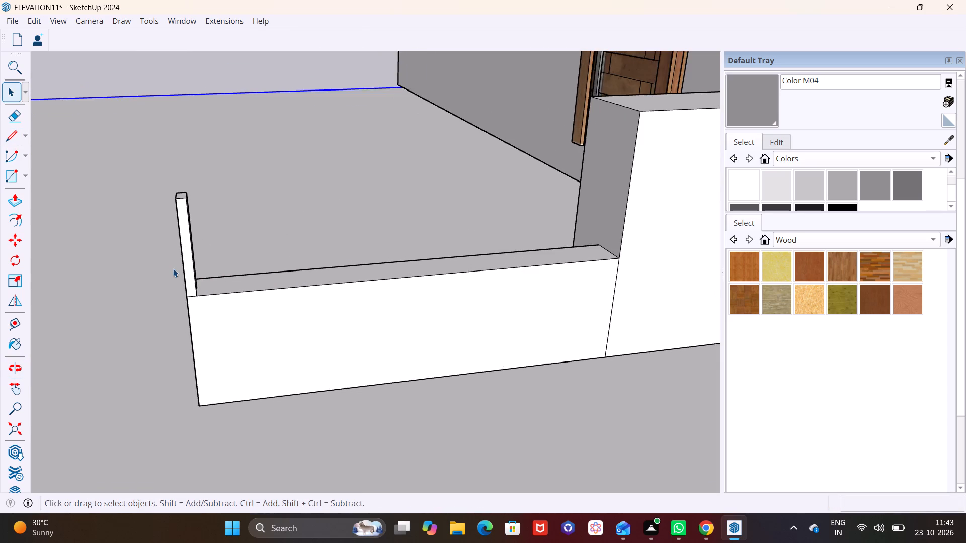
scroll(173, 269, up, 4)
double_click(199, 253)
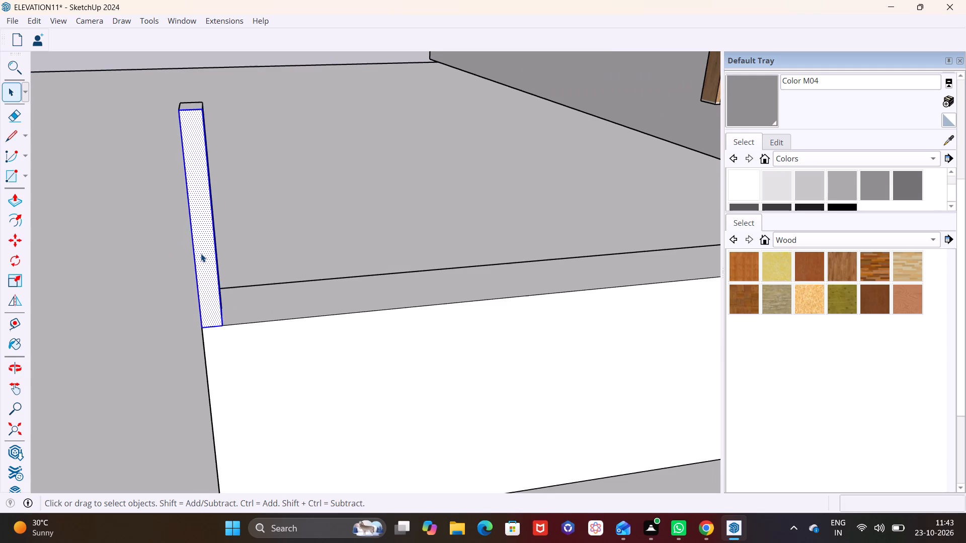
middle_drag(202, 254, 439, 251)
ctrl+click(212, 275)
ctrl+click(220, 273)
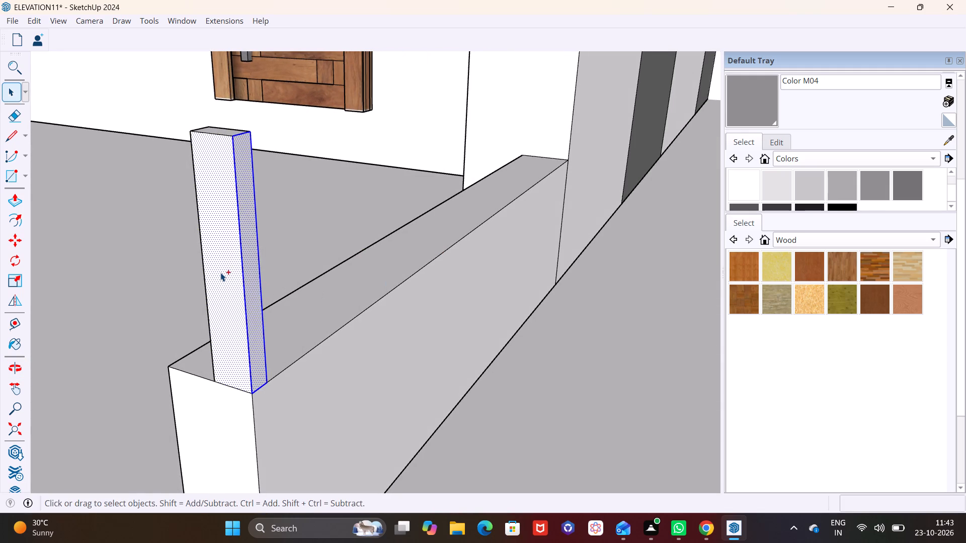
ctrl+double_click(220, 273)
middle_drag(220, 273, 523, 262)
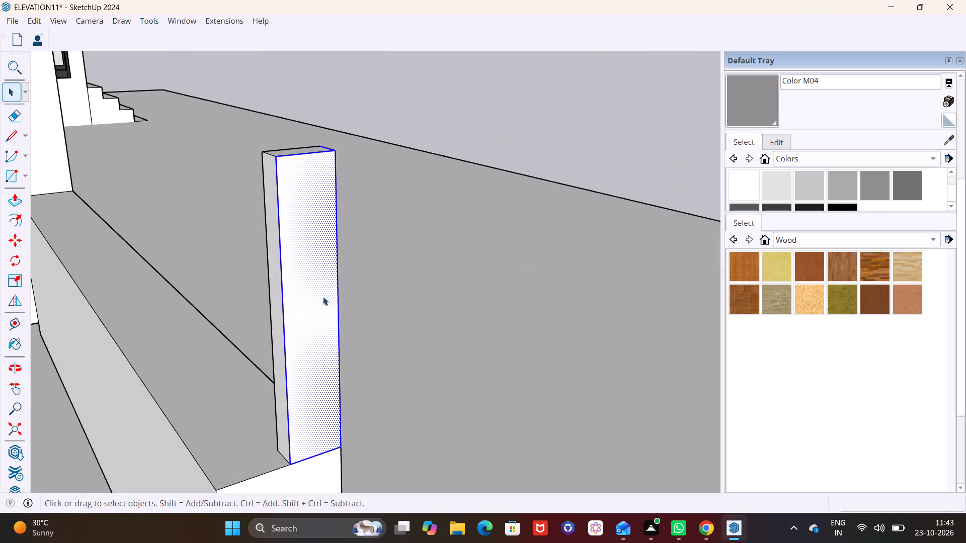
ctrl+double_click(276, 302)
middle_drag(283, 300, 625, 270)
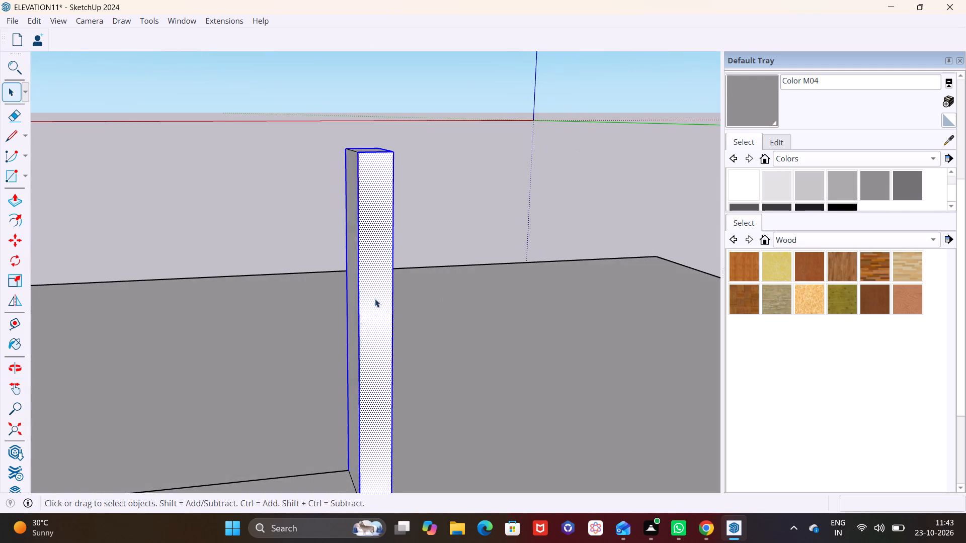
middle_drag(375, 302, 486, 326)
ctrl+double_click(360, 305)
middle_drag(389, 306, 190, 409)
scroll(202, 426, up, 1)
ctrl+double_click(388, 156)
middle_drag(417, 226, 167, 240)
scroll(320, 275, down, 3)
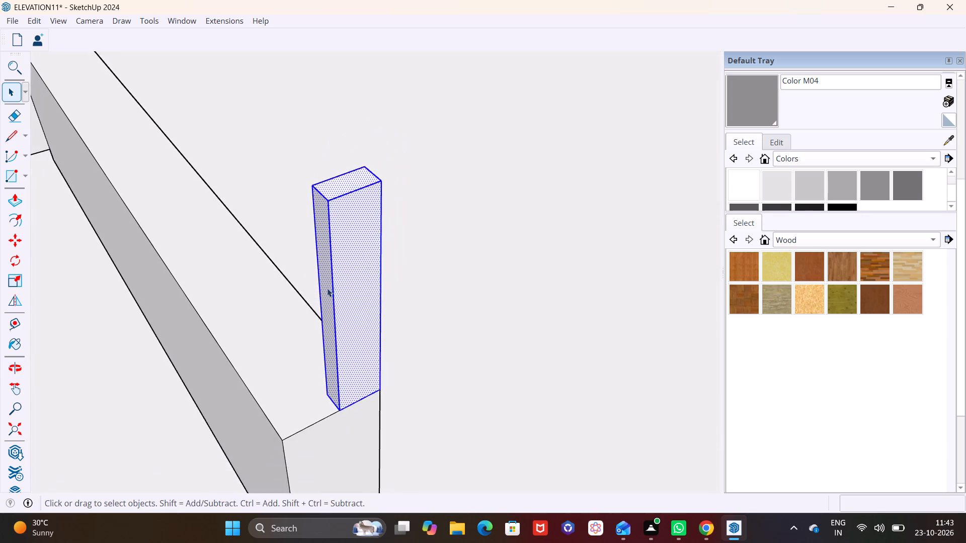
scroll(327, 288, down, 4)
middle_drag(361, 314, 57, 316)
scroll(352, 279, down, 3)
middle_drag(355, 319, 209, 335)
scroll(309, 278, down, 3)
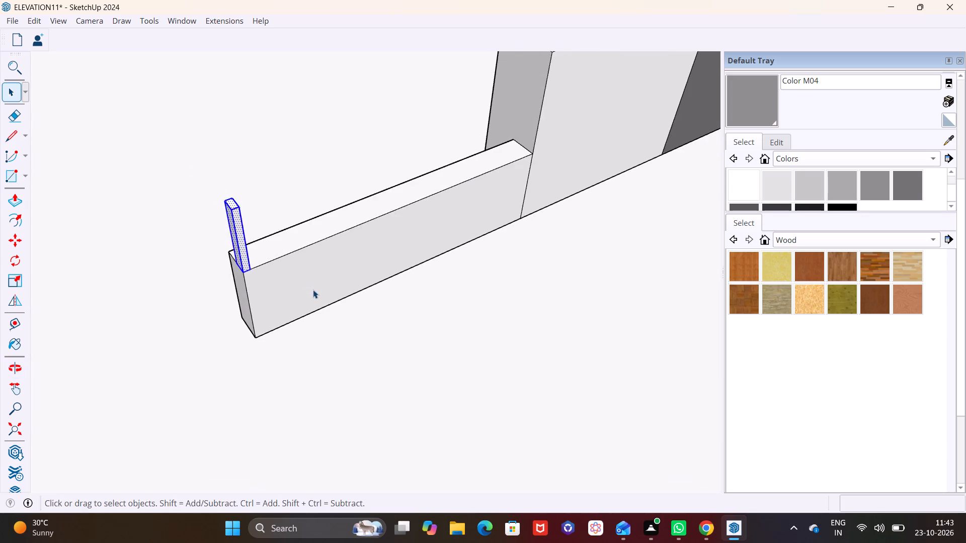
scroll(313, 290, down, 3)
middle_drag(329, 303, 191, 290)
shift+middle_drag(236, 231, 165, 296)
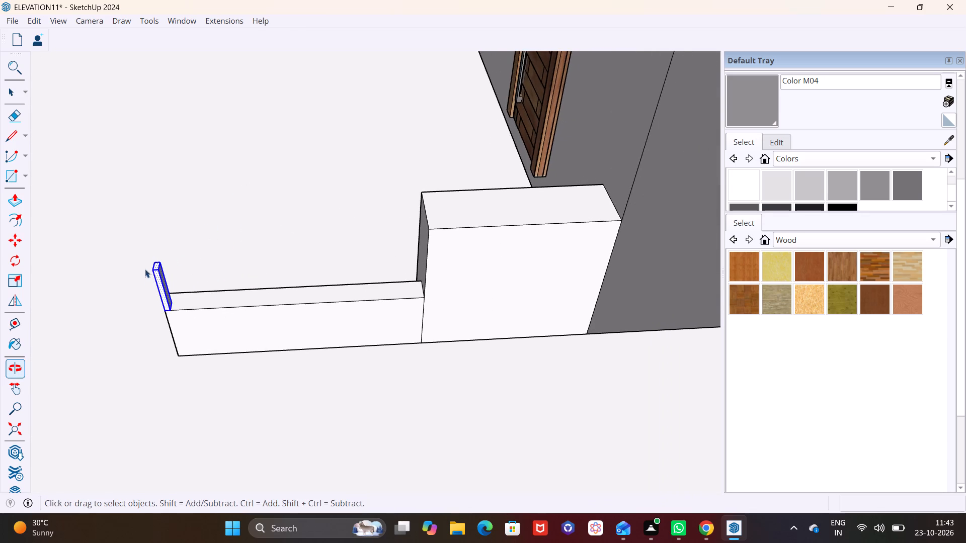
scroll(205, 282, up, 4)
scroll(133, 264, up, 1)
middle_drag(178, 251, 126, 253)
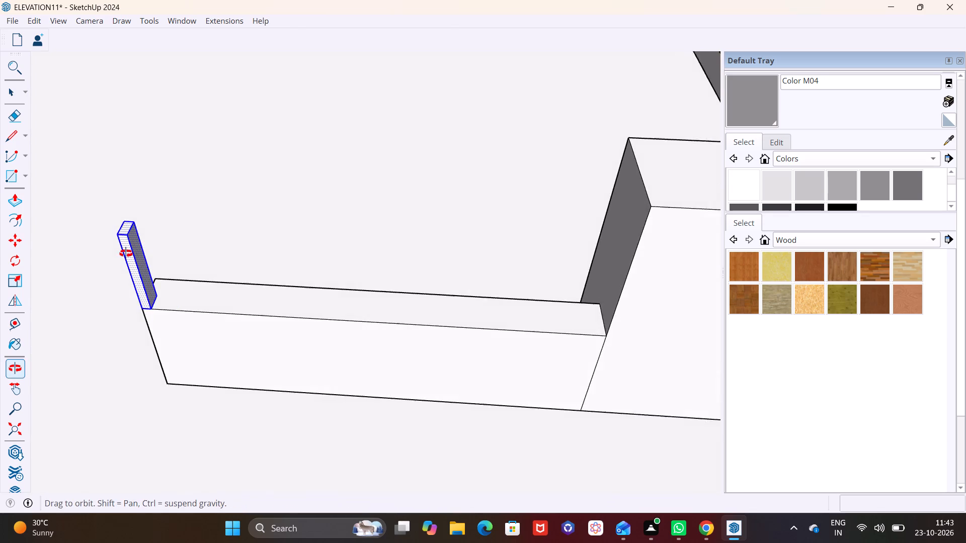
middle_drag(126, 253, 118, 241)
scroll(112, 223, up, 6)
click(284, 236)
Draw a small full-width rectangle at the top of the post's side face that looks toward the taller boundary wall.
middle_drag(282, 239, 206, 223)
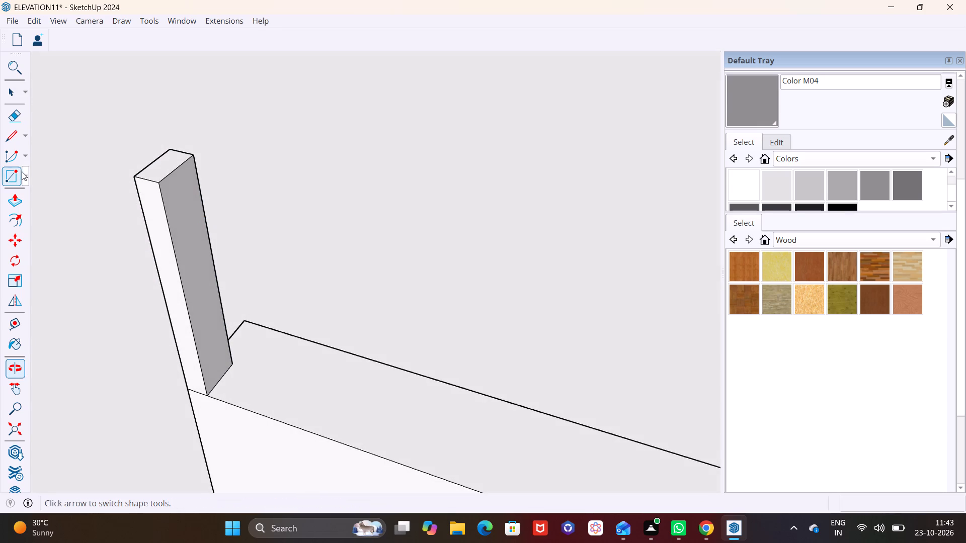
click(29, 175)
click(25, 174)
click(35, 192)
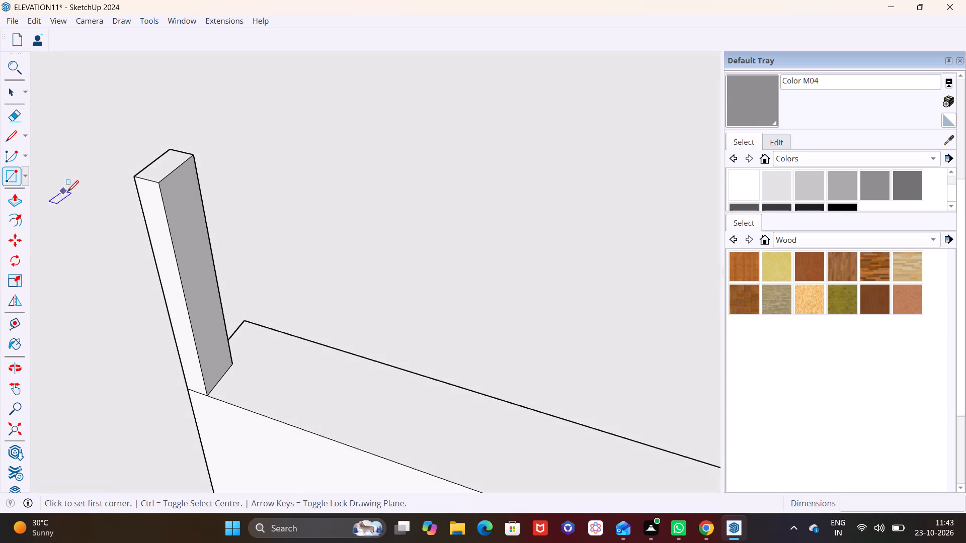
click(162, 183)
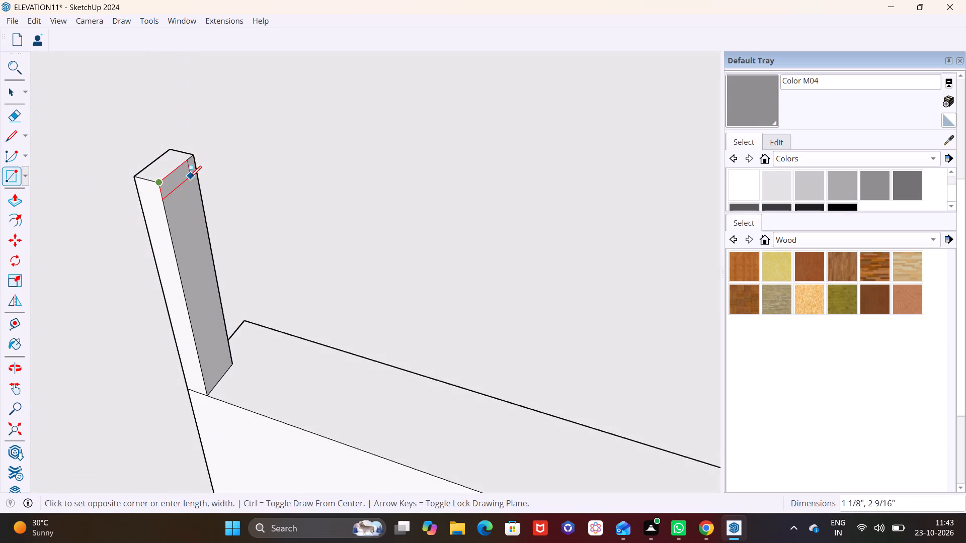
click(194, 175)
Push/Pull the small rectangle at the post's top across to the taller boundary wall to form a horizontal top rail.
click(15, 96)
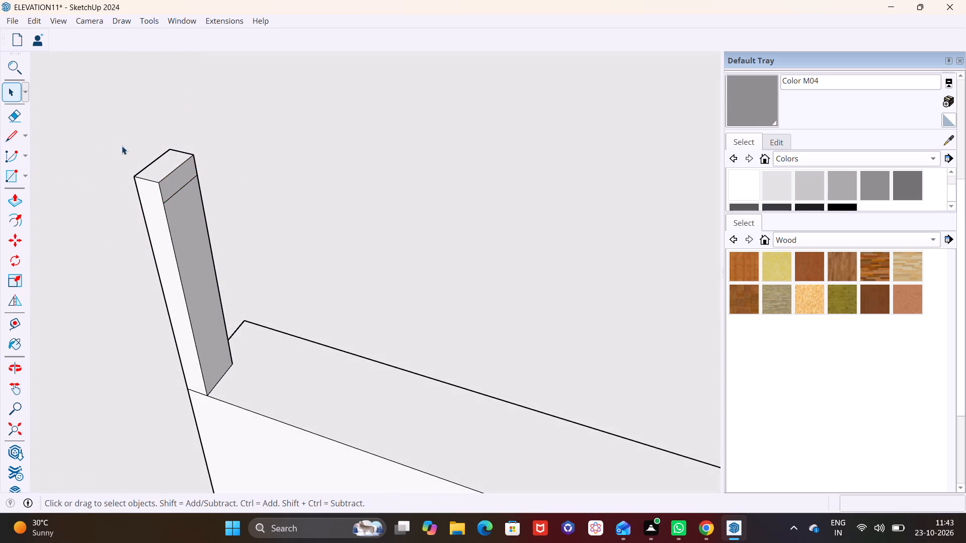
click(172, 179)
click(20, 193)
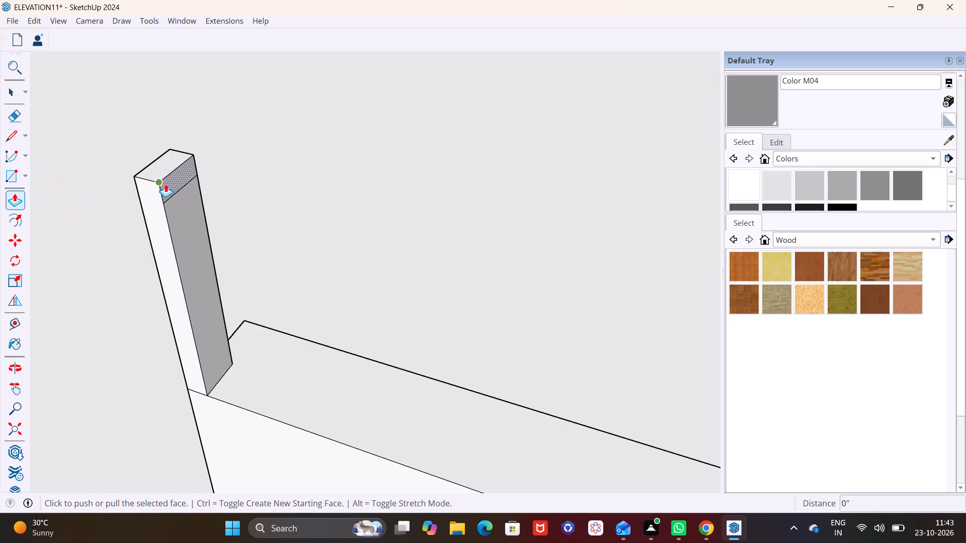
click(171, 181)
scroll(274, 200, down, 11)
scroll(363, 261, down, 3)
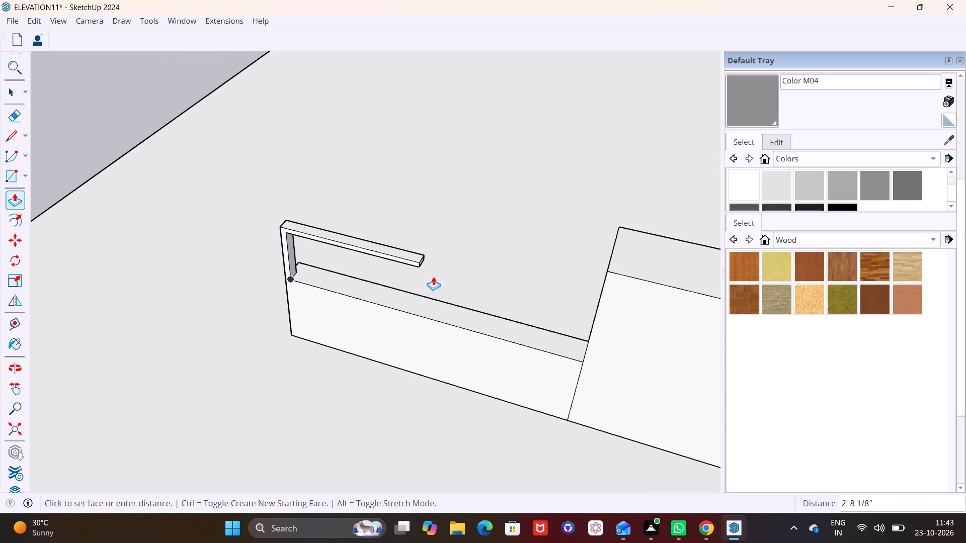
click(599, 299)
middle_drag(475, 308, 514, 246)
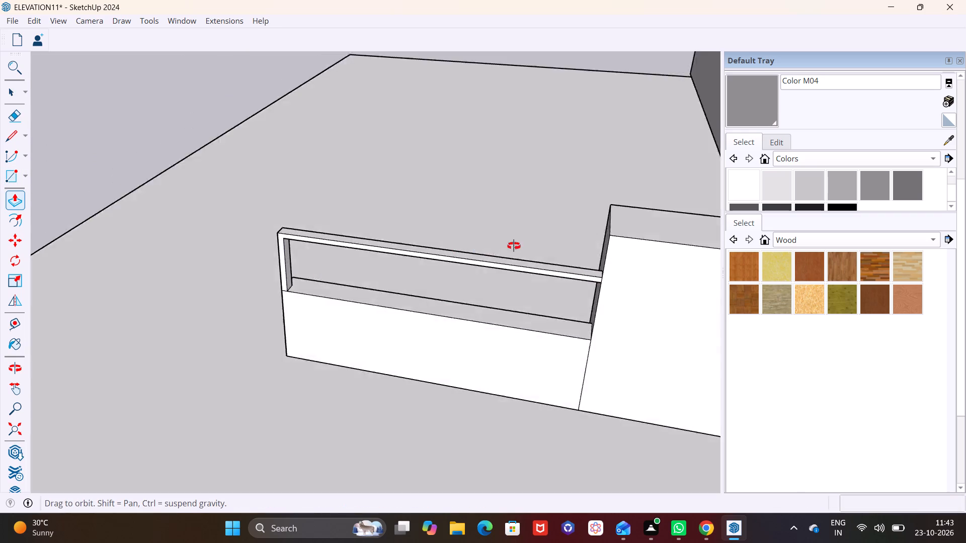
middle_drag(514, 246, 556, 169)
key(space)
Examine the top rail and stepped boundary wall from the outer side and from the side-door side.
scroll(423, 262, up, 4)
scroll(402, 266, down, 5)
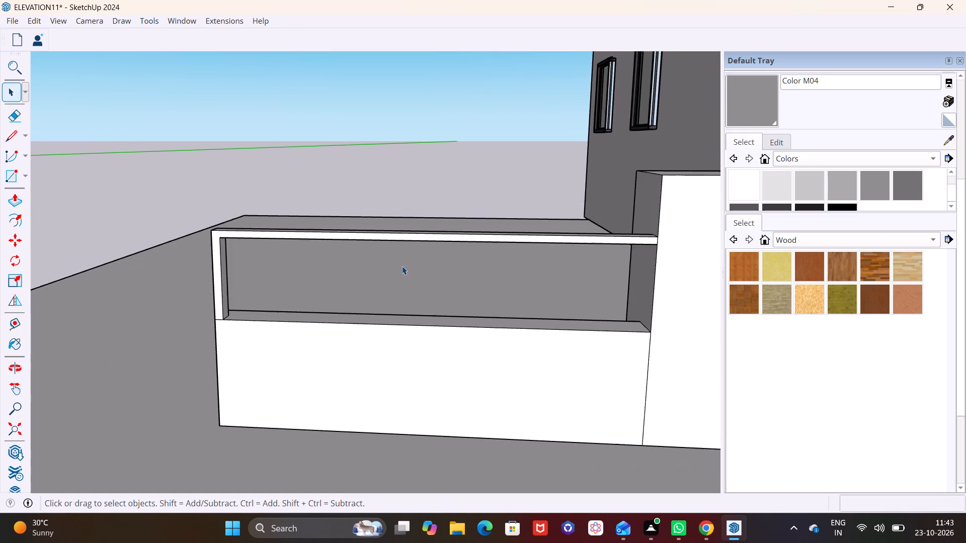
scroll(402, 266, down, 2)
middle_drag(464, 301, 560, 239)
middle_drag(415, 267, 585, 331)
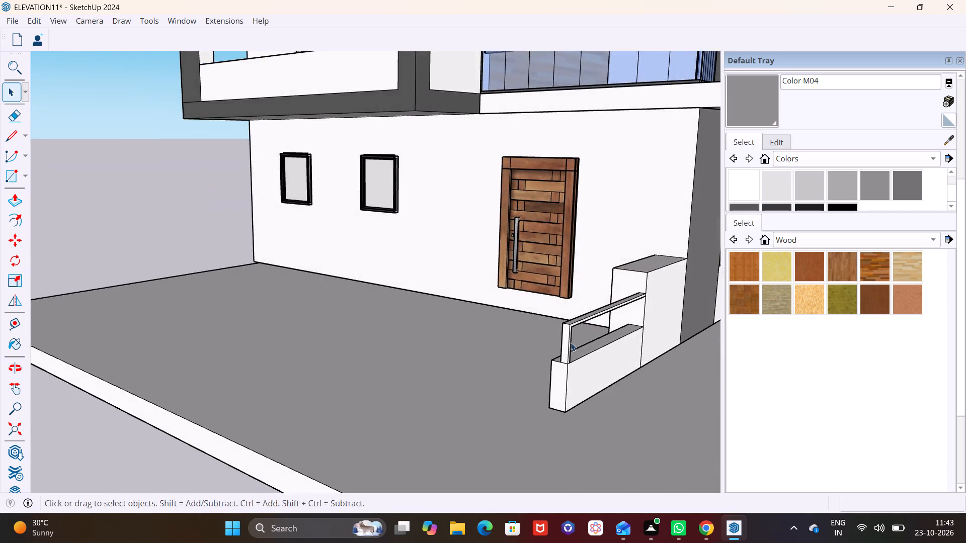
shift+middle_drag(565, 342, 534, 260)
middle_drag(534, 277, 678, 314)
shift+middle_drag(530, 245, 415, 259)
middle_drag(446, 265, 610, 288)
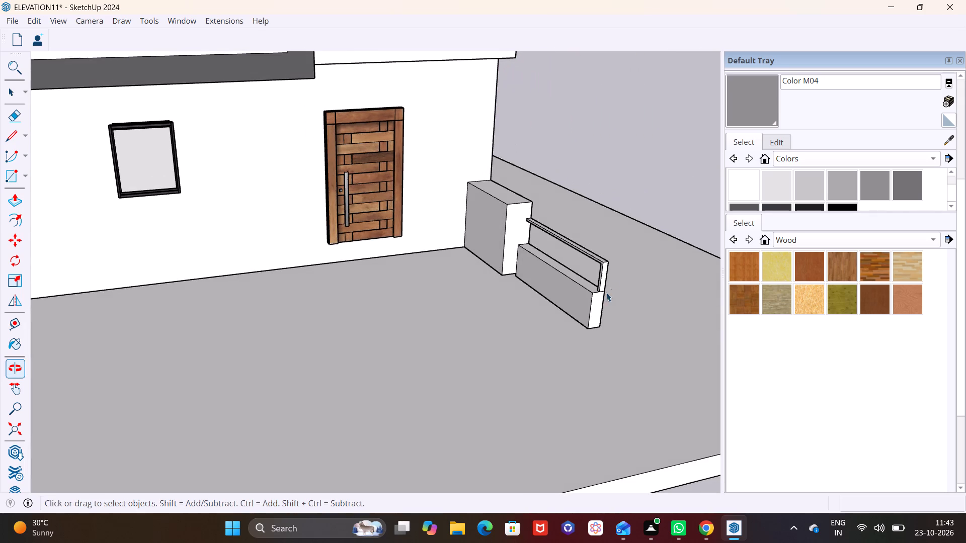
Push/Pull the lower boundary wall's door-side face inward 4" so that it lines up with the post.
click(568, 298)
click(16, 196)
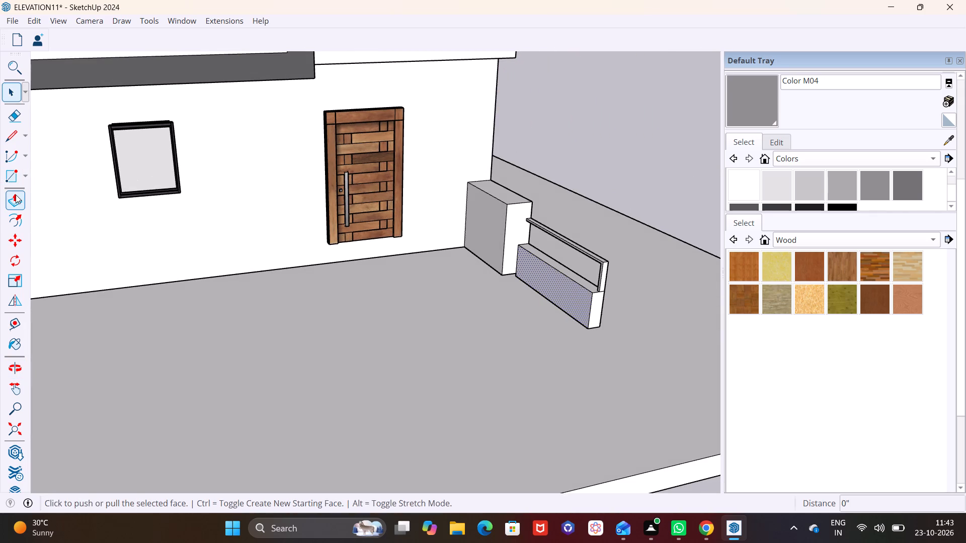
scroll(512, 255, up, 7)
click(604, 304)
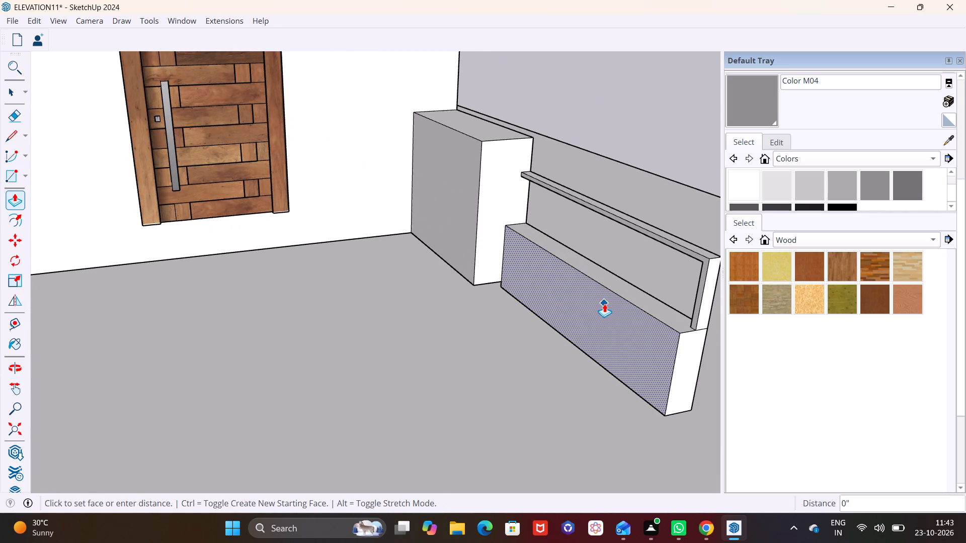
click(619, 302)
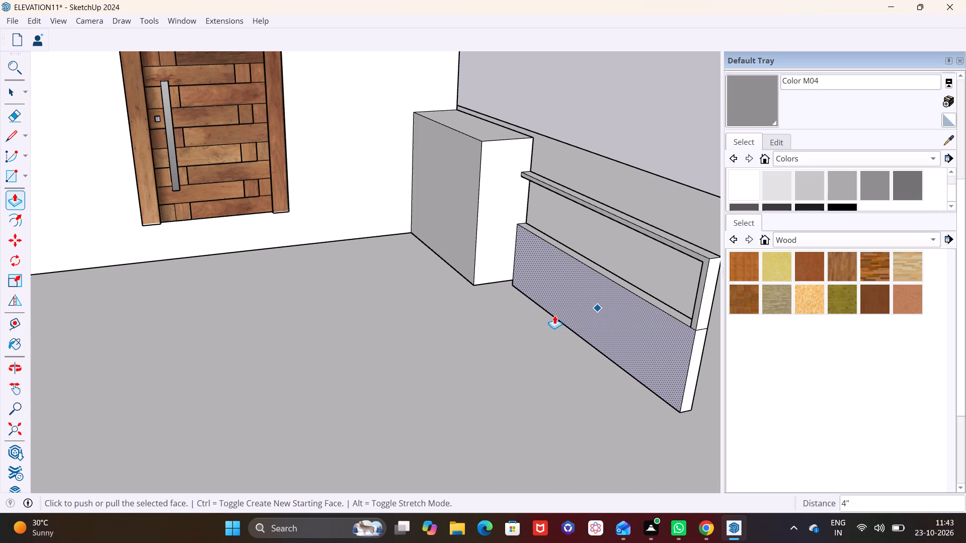
key(space)
click(475, 351)
Examine the thinned lower wall, post and top rail from the outer side.
middle_drag(467, 330, 107, 233)
scroll(314, 327, up, 1)
middle_drag(307, 198, 307, 256)
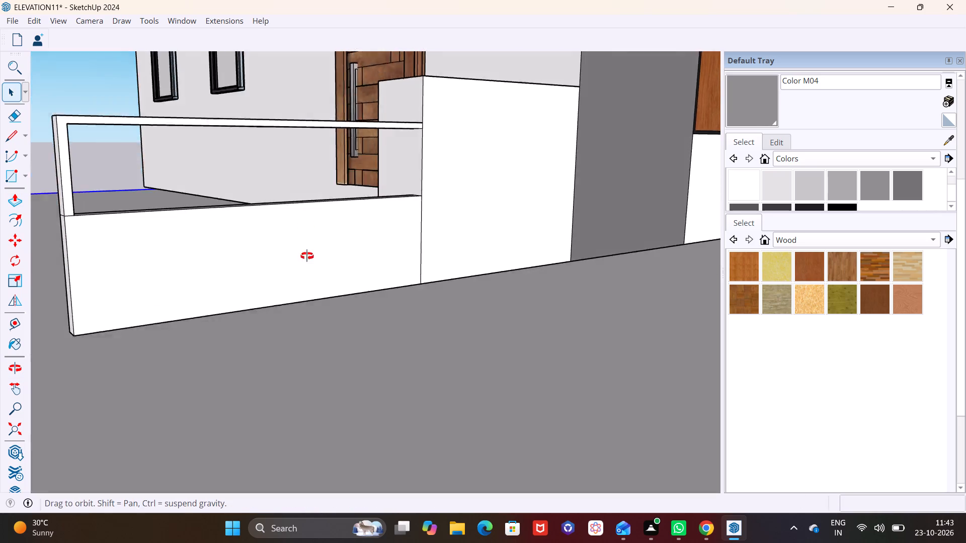
middle_drag(307, 256, 298, 297)
scroll(150, 205, up, 3)
shift+middle_drag(148, 215, 302, 205)
middle_drag(359, 254, 184, 299)
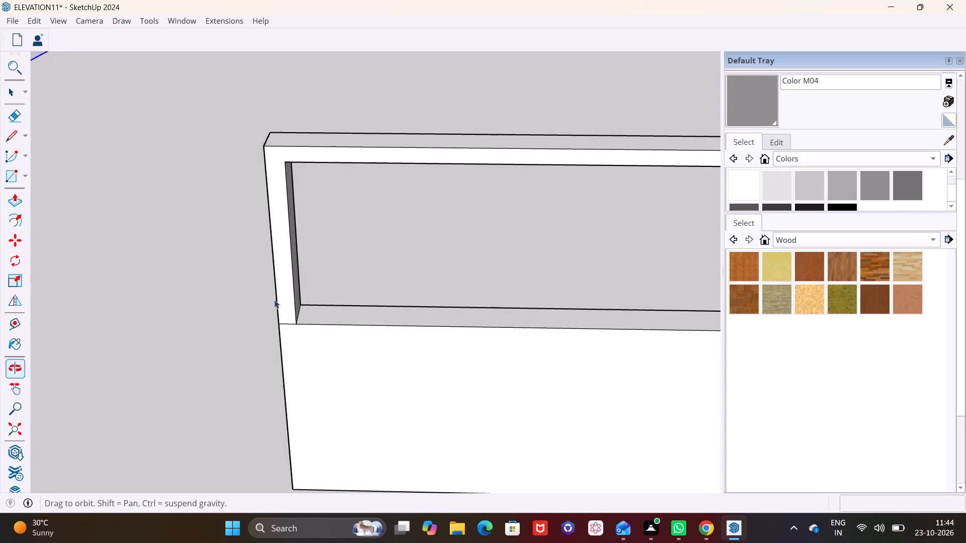
shift+middle_drag(466, 287, 301, 224)
middle_drag(324, 259, 440, 275)
scroll(68, 256, down, 6)
shift+middle_drag(110, 249, 167, 251)
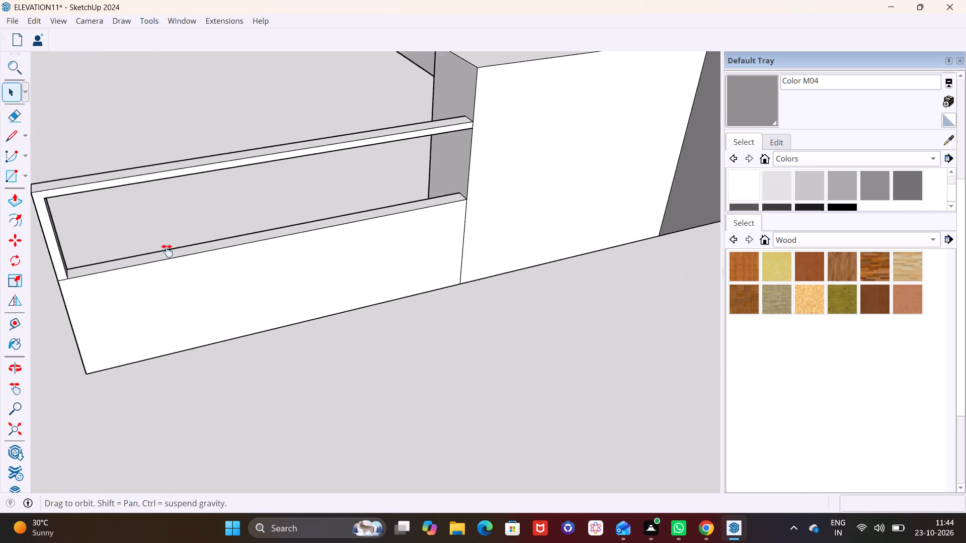
Draw a rectangle about 7/8" wide across the lower wall's top face, a short gap away from the post.
shift+middle_drag(167, 251, 232, 240)
scroll(226, 253, up, 12)
middle_drag(218, 260, 187, 288)
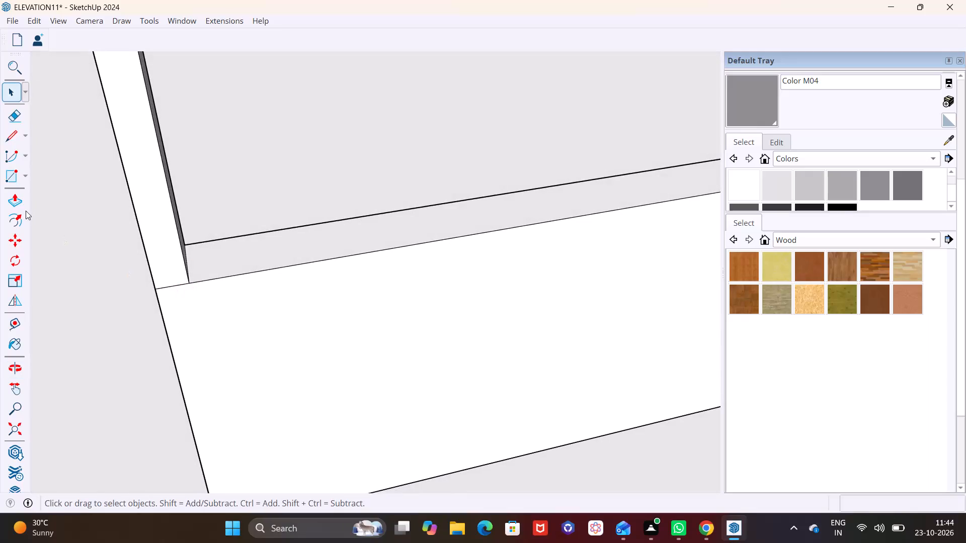
click(29, 179)
click(26, 177)
click(26, 193)
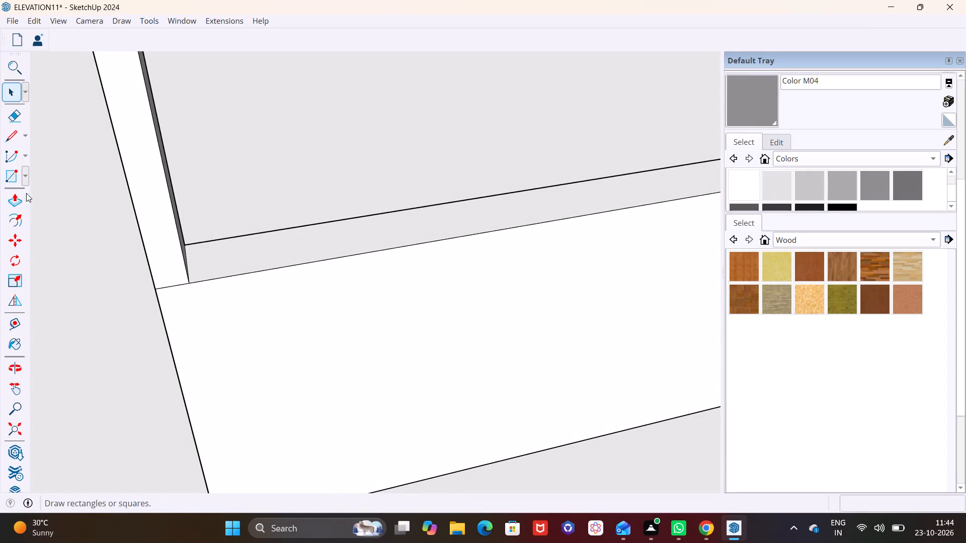
click(213, 240)
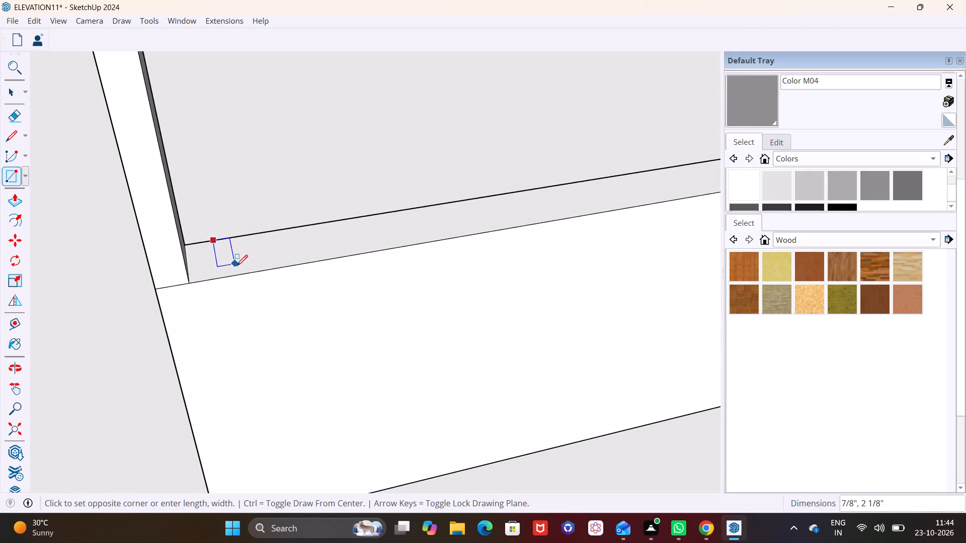
click(236, 275)
key(space)
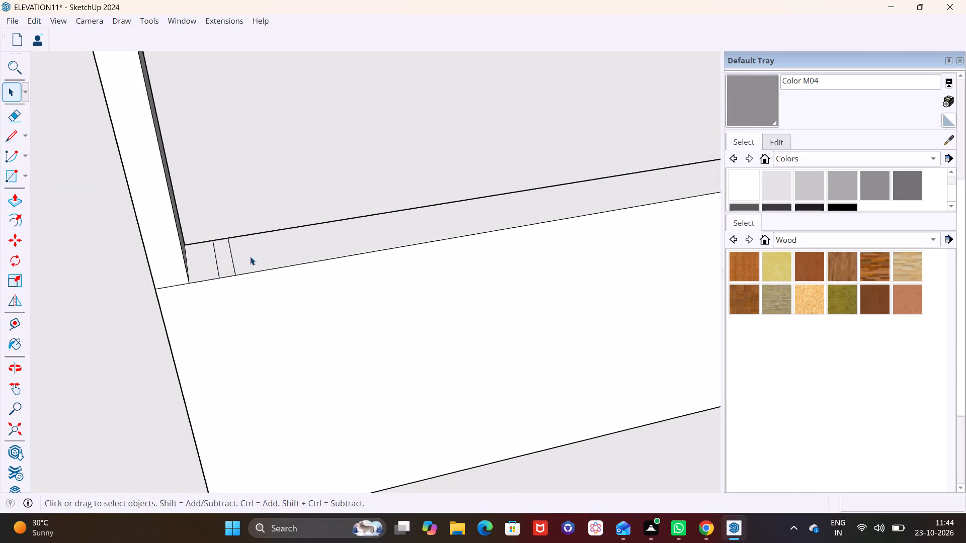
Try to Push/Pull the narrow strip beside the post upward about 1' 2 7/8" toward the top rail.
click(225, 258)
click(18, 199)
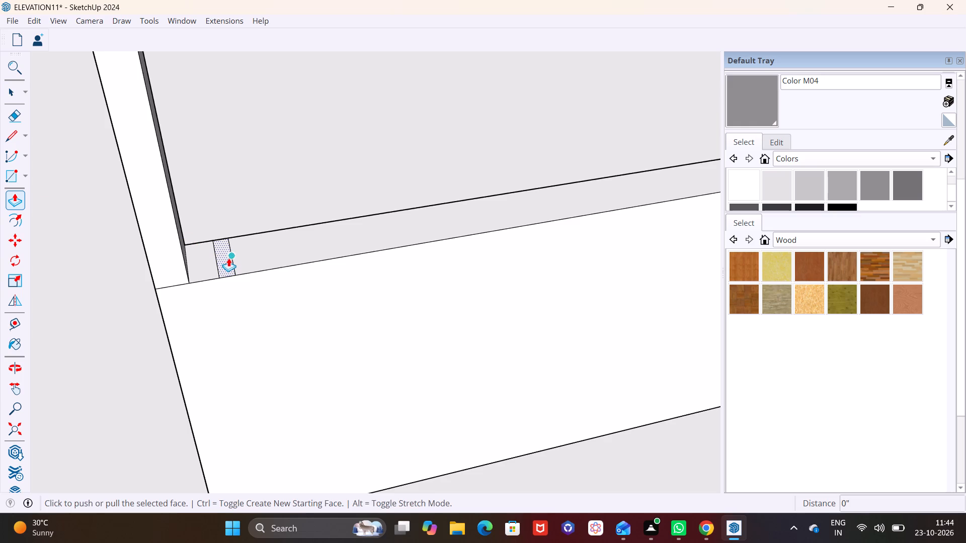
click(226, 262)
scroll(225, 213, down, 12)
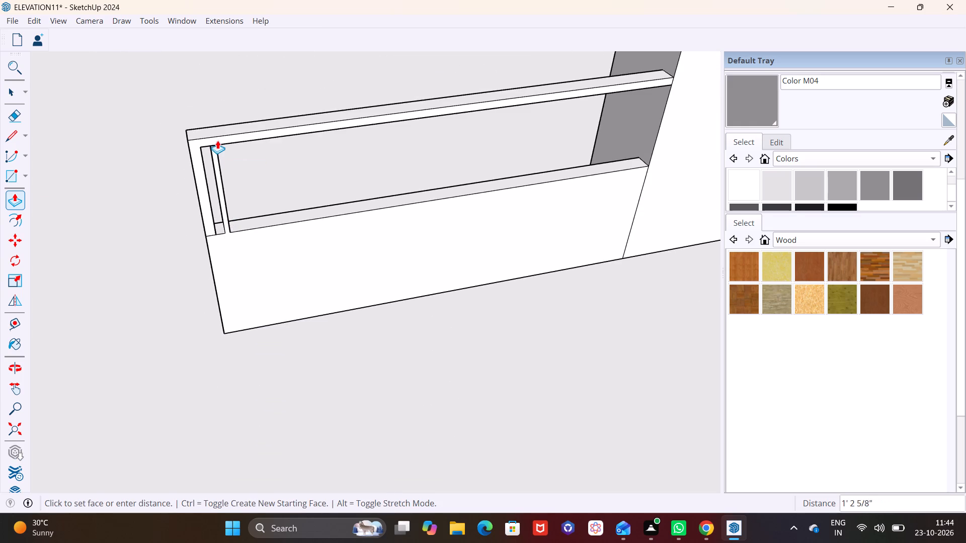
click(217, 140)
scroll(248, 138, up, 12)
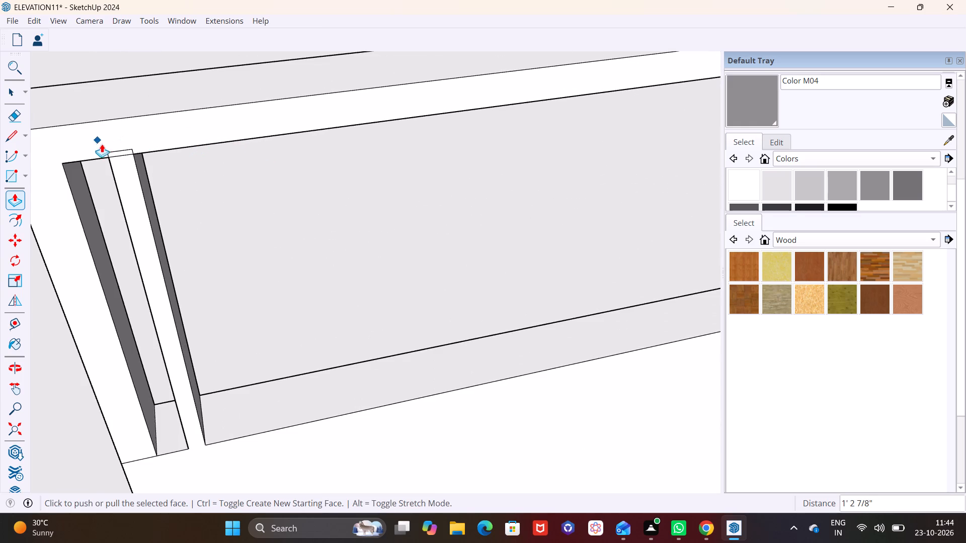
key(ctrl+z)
Push/Pull the narrow strip beside the post up about 1' 2 3/4" to the top rail's underside, forming a baluster.
click(192, 412)
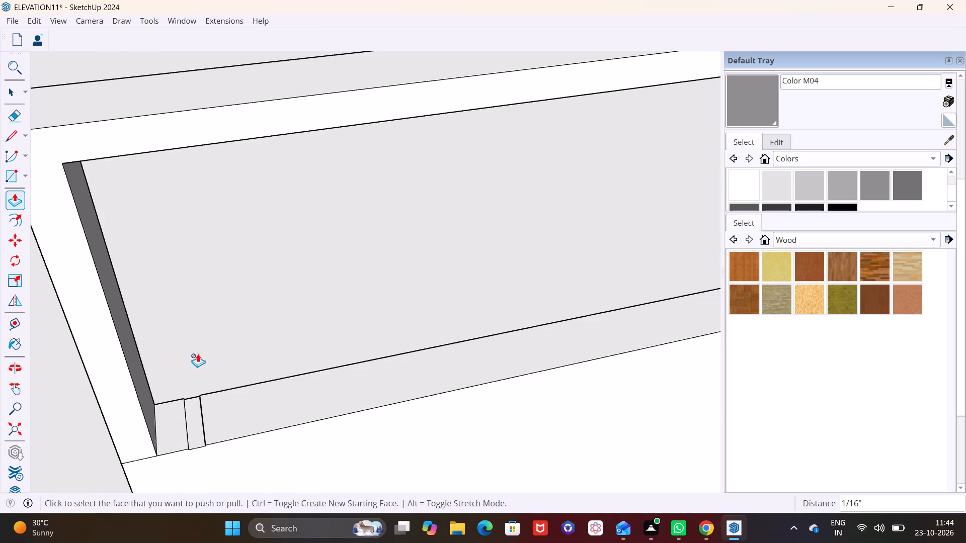
click(197, 416)
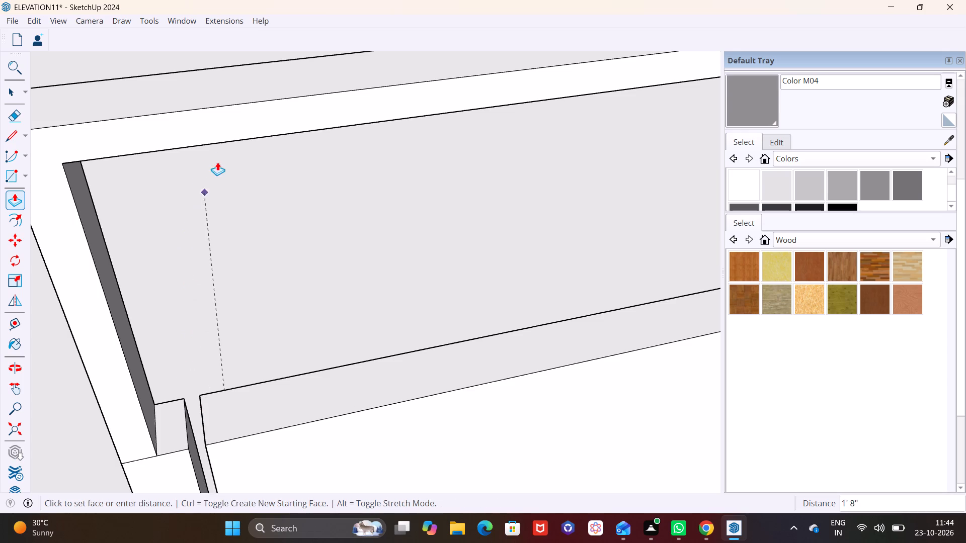
click(212, 145)
scroll(217, 239, down, 4)
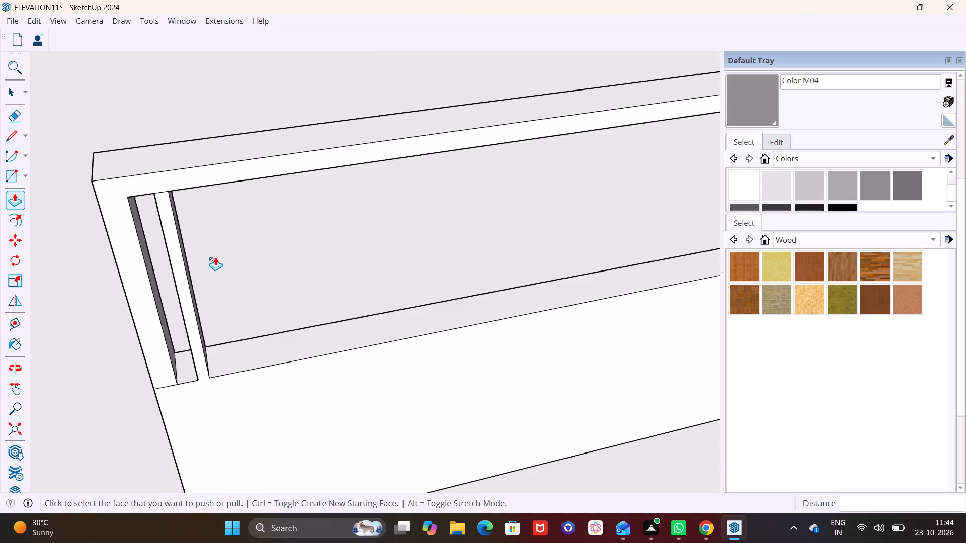
scroll(215, 257, down, 2)
Draw short lines across the baluster's foot on both sides of the lower wall to separate its faces from the wall.
middle_drag(241, 286, 177, 211)
scroll(221, 285, up, 12)
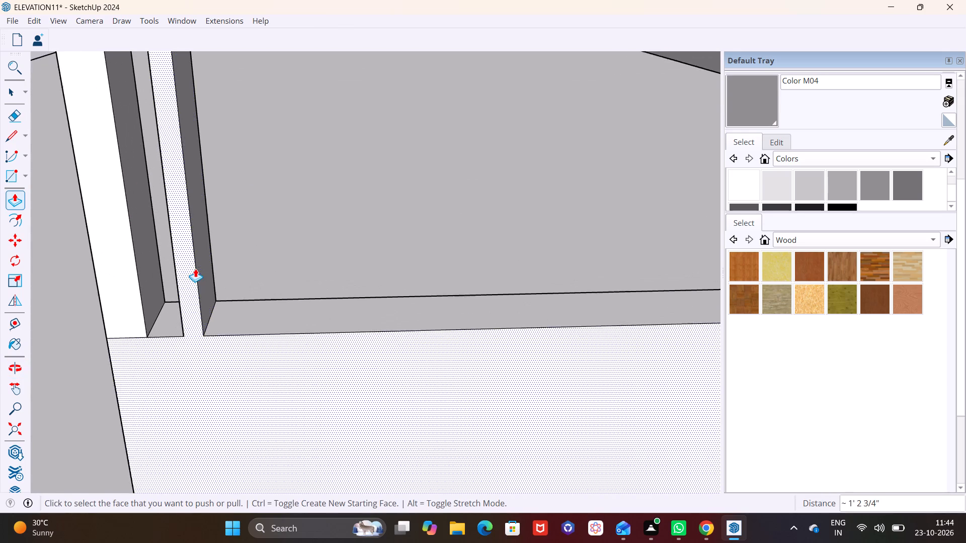
scroll(195, 268, up, 4)
key(space)
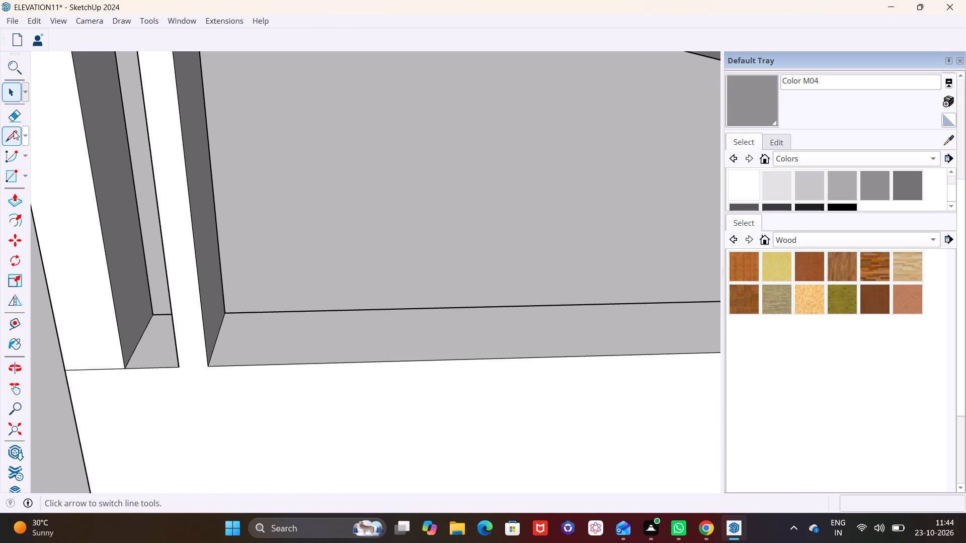
click(14, 131)
click(182, 368)
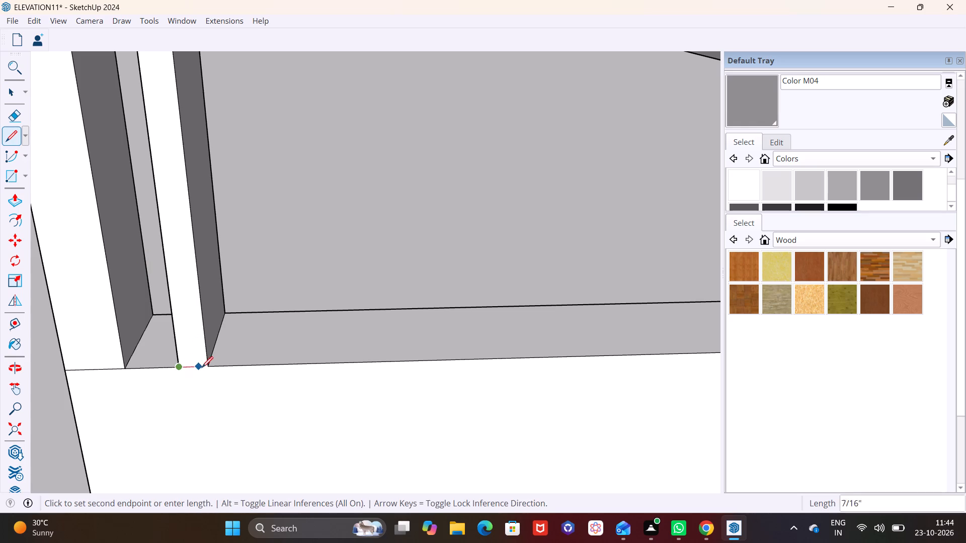
click(205, 367)
scroll(235, 320, down, 8)
middle_drag(193, 298, 609, 330)
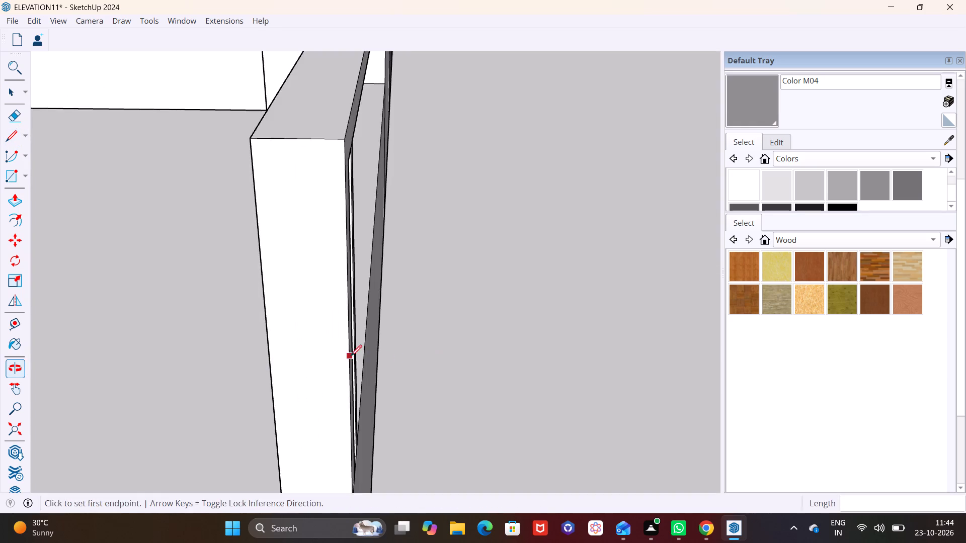
middle_drag(351, 356, 551, 357)
middle_drag(368, 408, 401, 285)
scroll(335, 398, up, 3)
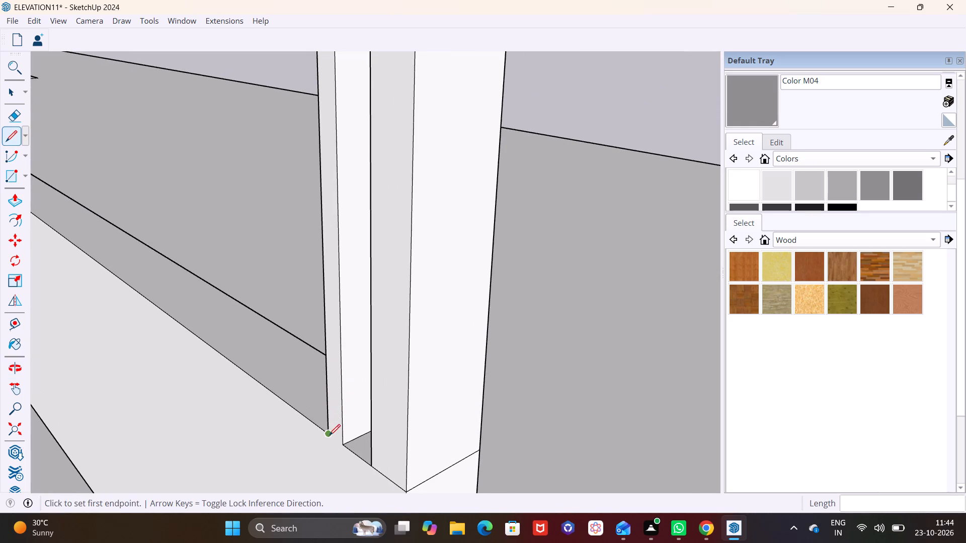
click(329, 435)
click(348, 446)
scroll(401, 400, down, 3)
Select all the side faces and edges of the baluster, from both the outer side and the side-door side.
middle_drag(450, 379, 157, 352)
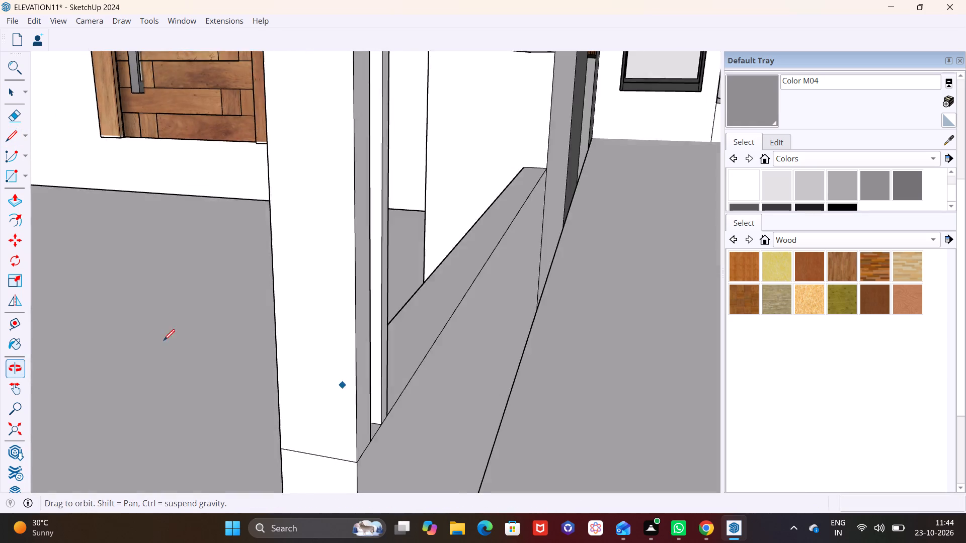
scroll(366, 337, down, 7)
middle_drag(407, 379, 207, 354)
key(space)
click(238, 314)
drag(238, 314, 210, 325)
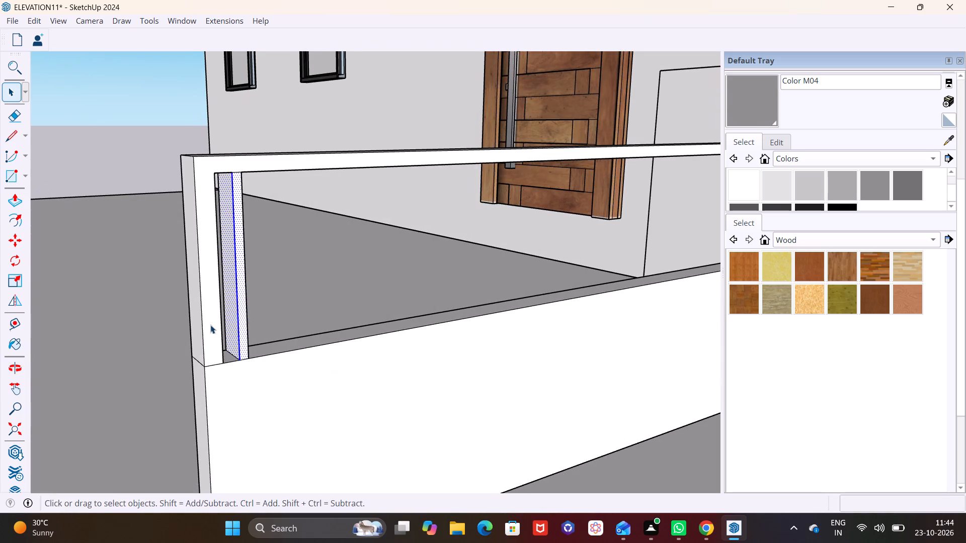
middle_drag(221, 327, 82, 340)
middle_drag(368, 314, 239, 310)
scroll(294, 260, up, 7)
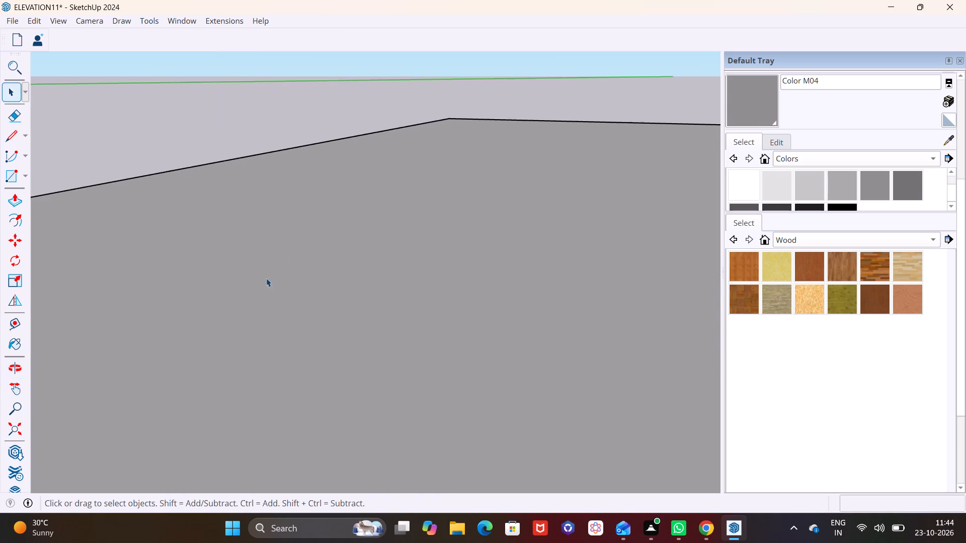
scroll(168, 307, down, 10)
ctrl+double_click(146, 330)
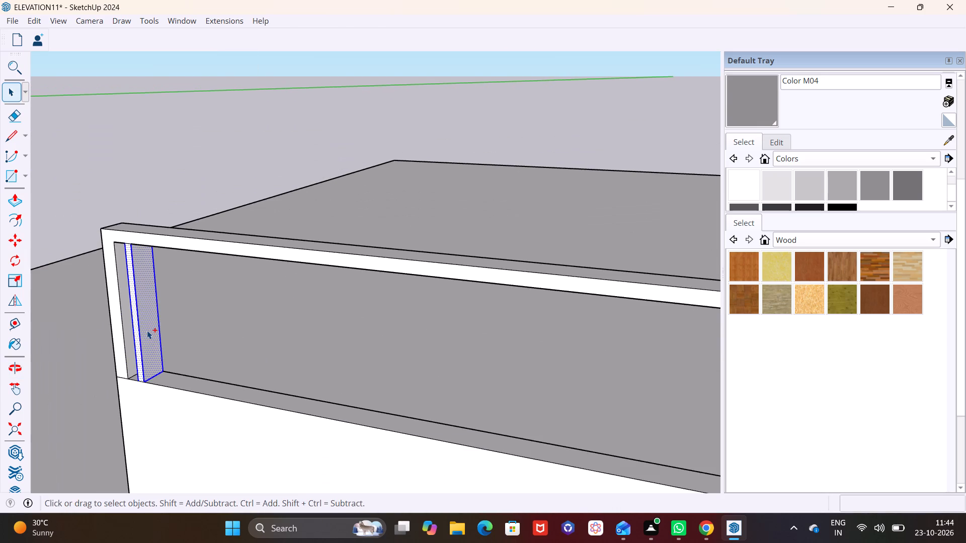
scroll(154, 332, up, 3)
ctrl+double_click(133, 353)
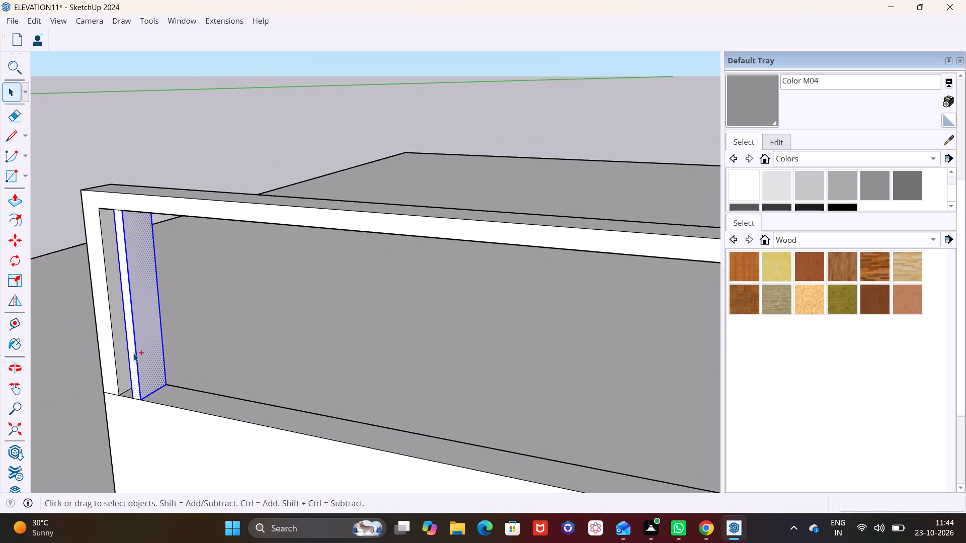
middle_drag(134, 346, 417, 340)
middle_drag(261, 359, 305, 376)
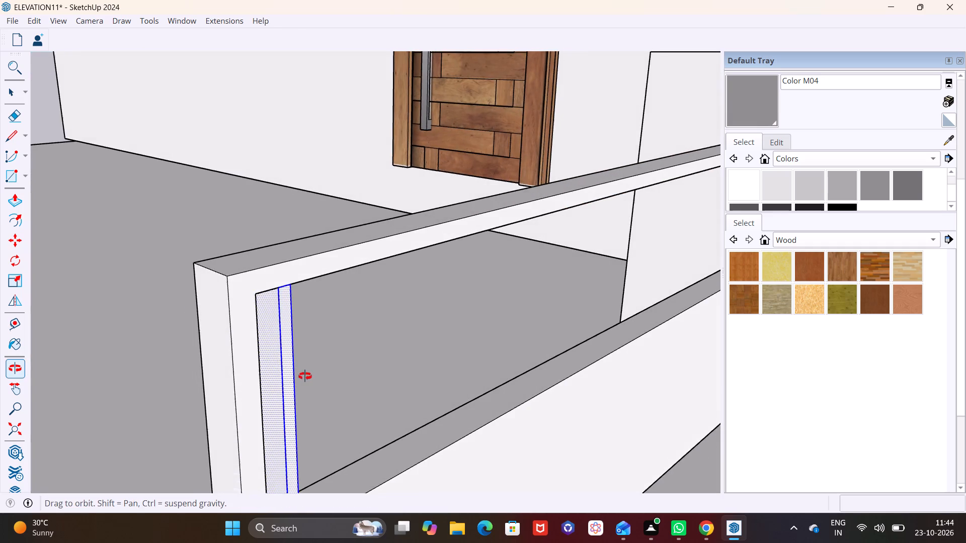
middle_drag(305, 376, 301, 375)
ctrl+double_click(273, 359)
middle_drag(260, 359, 233, 330)
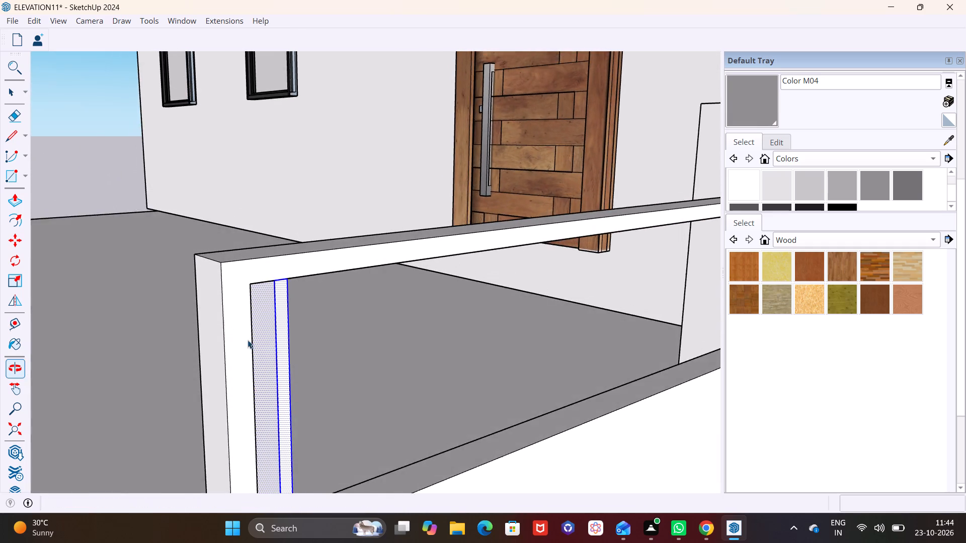
scroll(249, 340, up, 4)
ctrl+middle_drag(260, 349, 224, 287)
scroll(217, 367, down, 1)
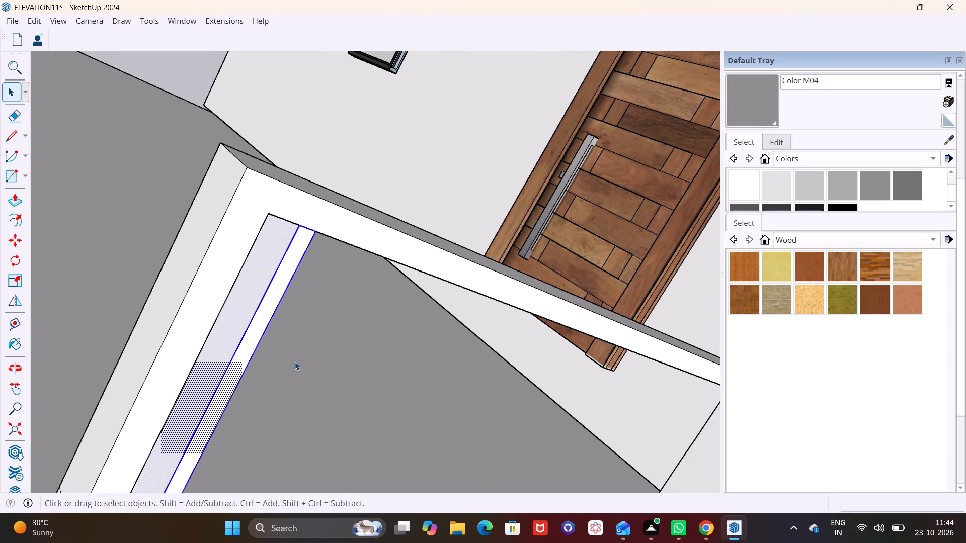
middle_drag(326, 363, 341, 297)
middle_drag(200, 328, 245, 384)
scroll(218, 345, up, 1)
middle_drag(218, 345, 192, 334)
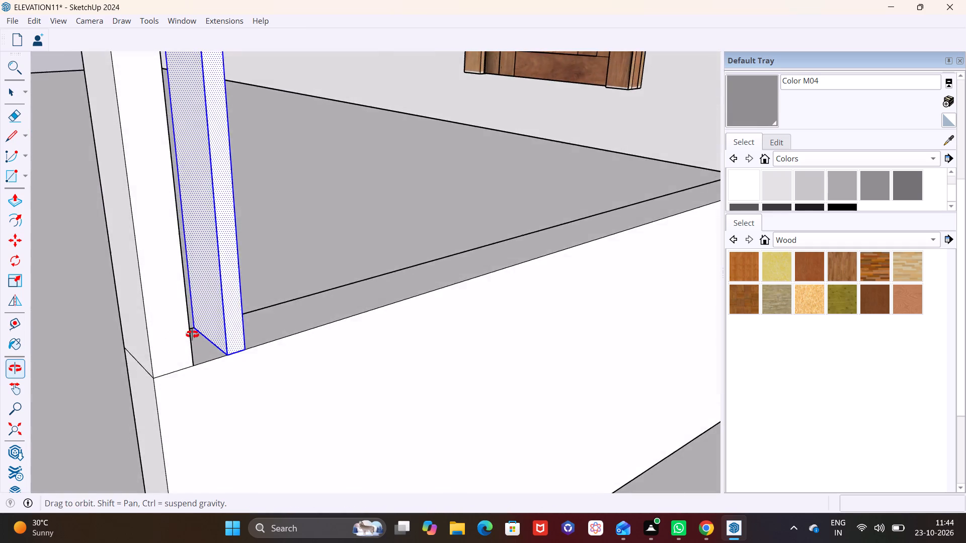
middle_drag(192, 334, 583, 336)
scroll(583, 336, up, 1)
middle_drag(257, 334, 413, 314)
scroll(172, 313, down, 6)
shift+middle_drag(203, 334, 298, 304)
scroll(282, 314, up, 9)
ctrl+double_click(284, 319)
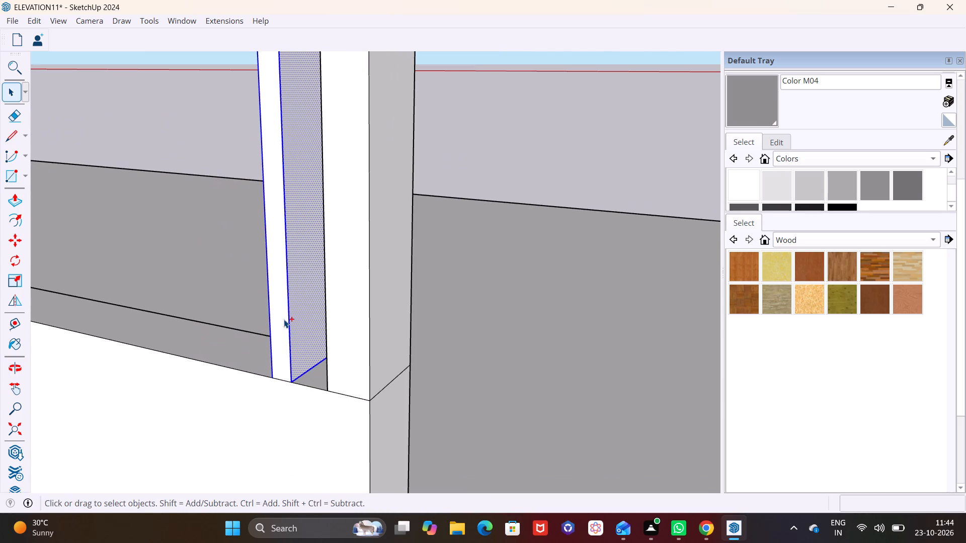
scroll(284, 320, down, 10)
scroll(296, 238, up, 3)
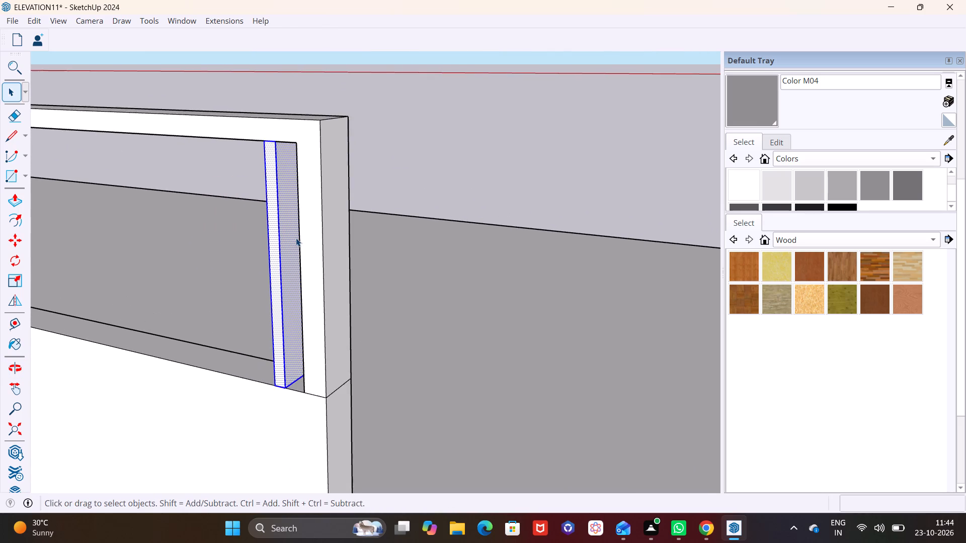
scroll(296, 238, up, 2)
double_click(288, 242)
Copy the selected baluster once along the lower wall's top, away from the post, leaving a short gap.
middle_drag(302, 257, 0, 262)
scroll(403, 305, up, 1)
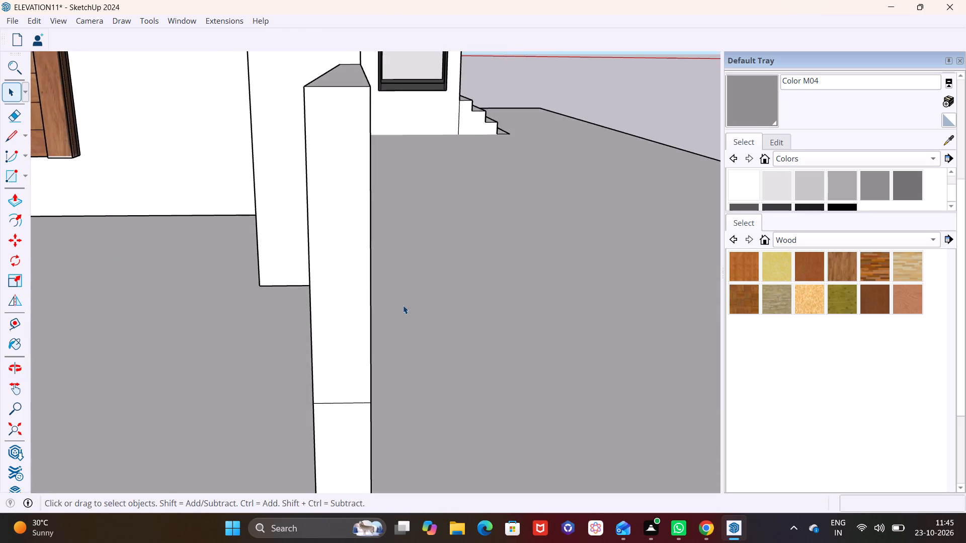
middle_drag(403, 305, 206, 294)
scroll(201, 278, down, 8)
middle_drag(269, 292, 329, 281)
middle_drag(317, 299, 147, 279)
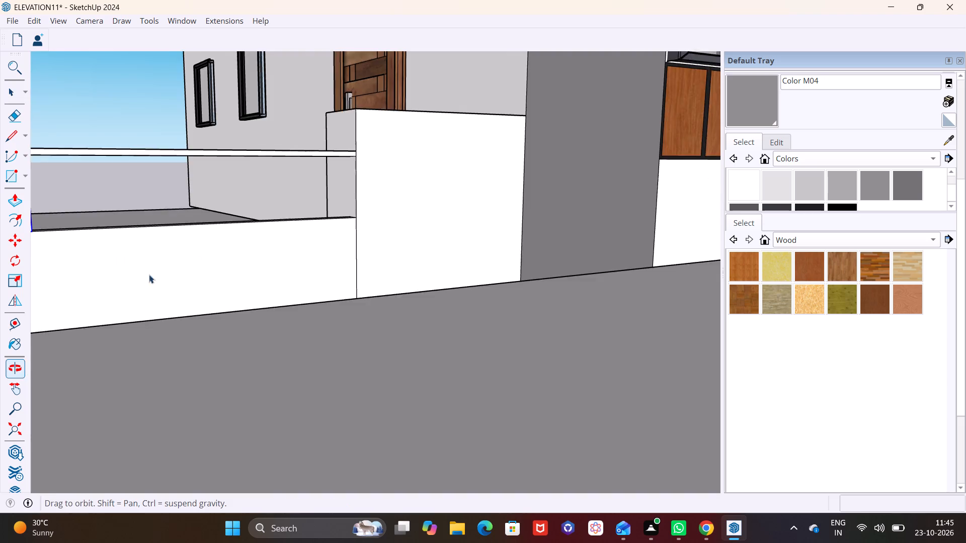
shift+middle_drag(213, 256, 416, 297)
middle_drag(428, 331, 301, 311)
scroll(309, 284, down, 5)
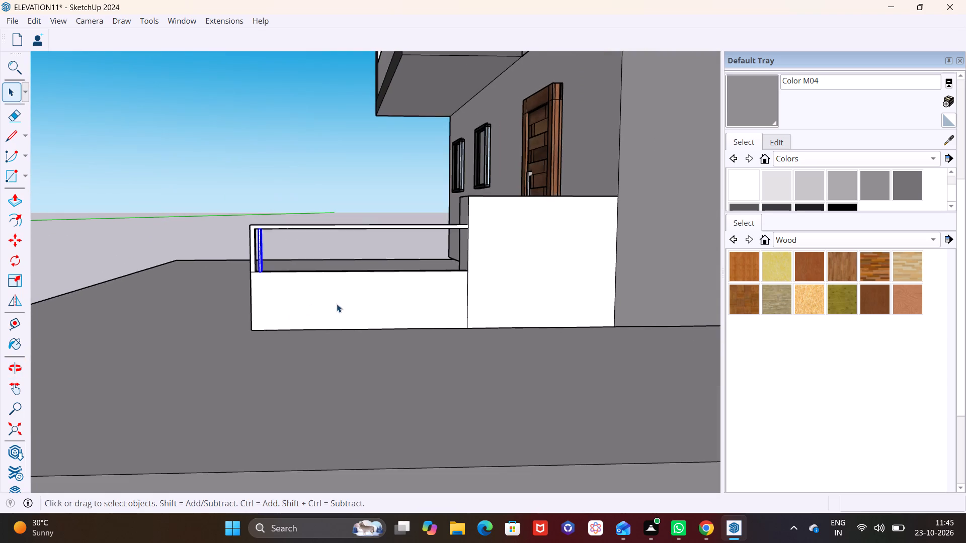
shift+middle_drag(340, 304, 265, 356)
scroll(210, 334, up, 13)
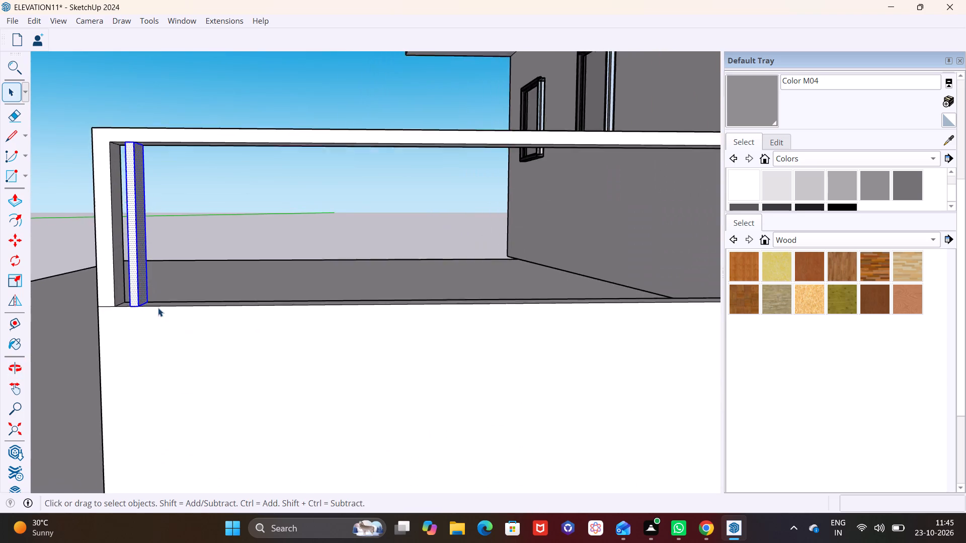
scroll(158, 308, up, 4)
middle_drag(148, 308, 213, 322)
middle_drag(200, 323, 253, 333)
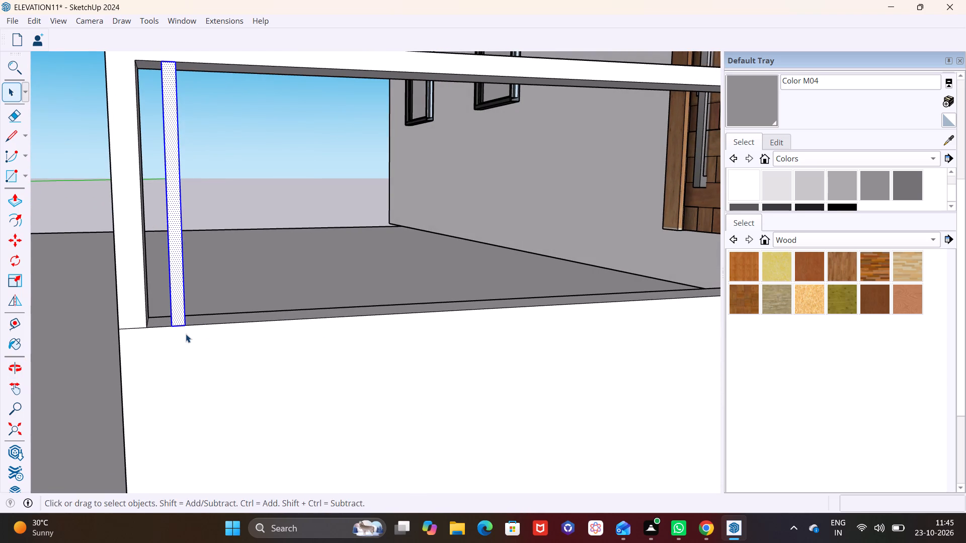
key(m)
click(172, 326)
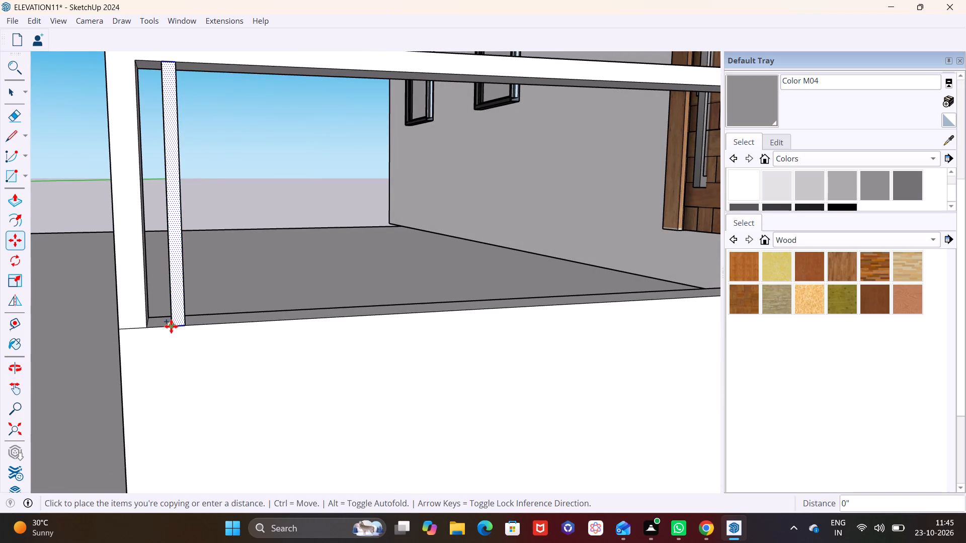
click(204, 321)
Copy the selected baluster eight times in a row along the lower wall's top, spacing the copies about 2" apart.
click(204, 321)
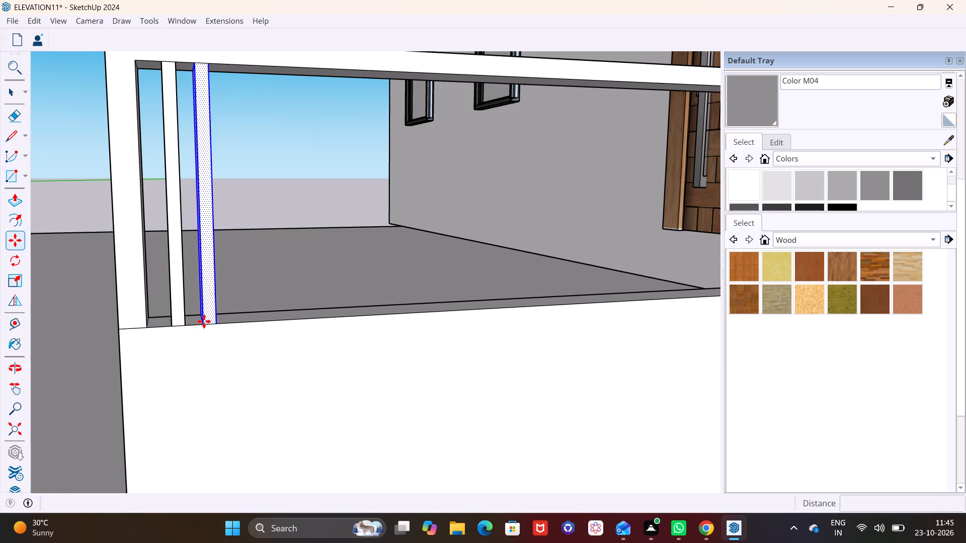
click(238, 320)
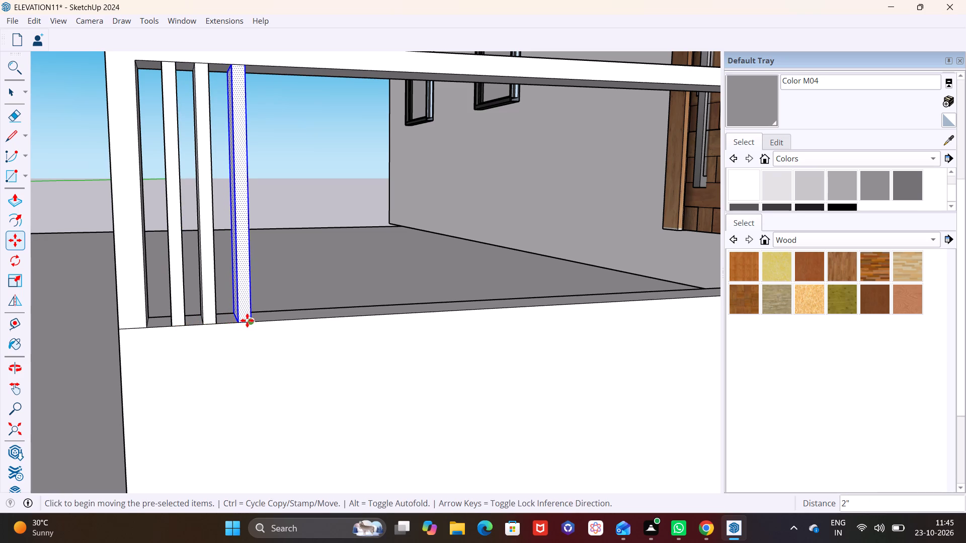
click(234, 322)
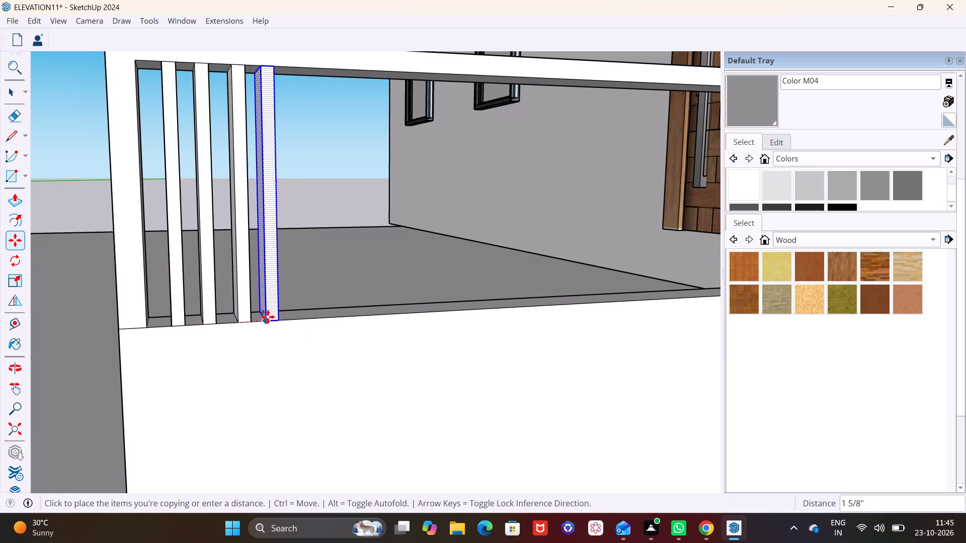
click(271, 315)
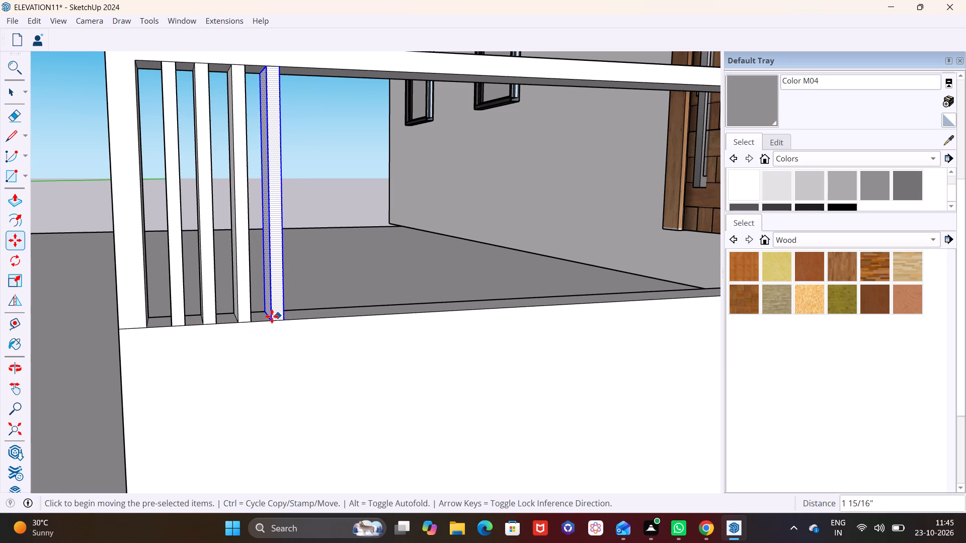
click(269, 322)
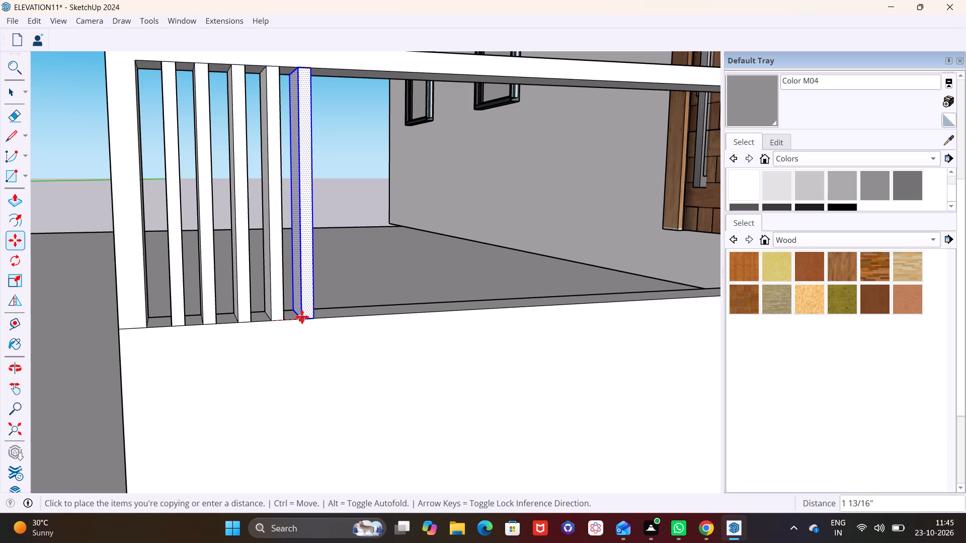
click(302, 317)
click(299, 318)
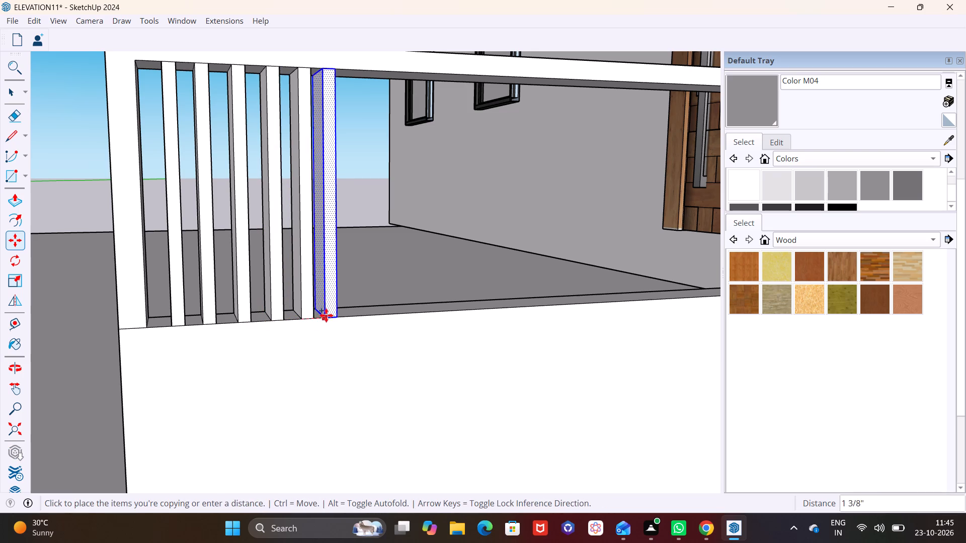
click(334, 315)
click(335, 319)
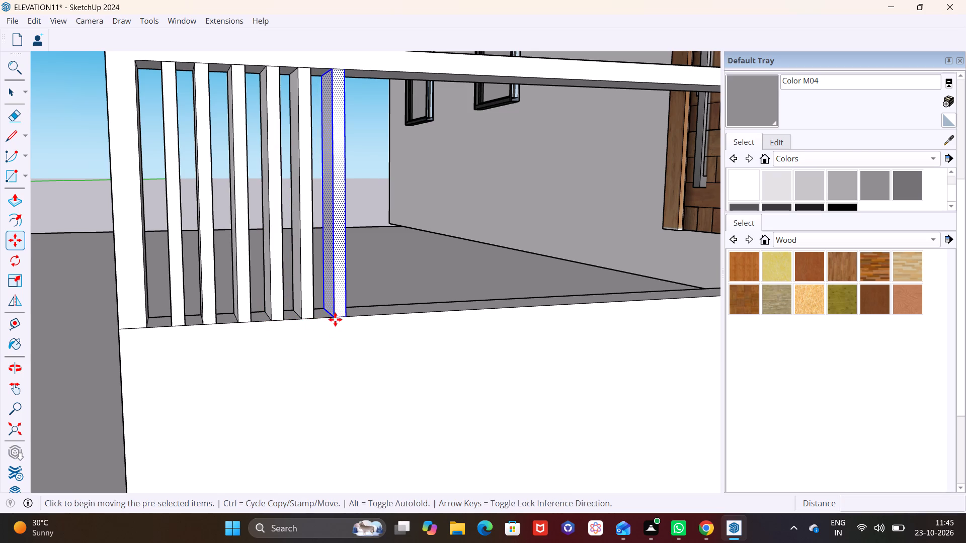
click(367, 317)
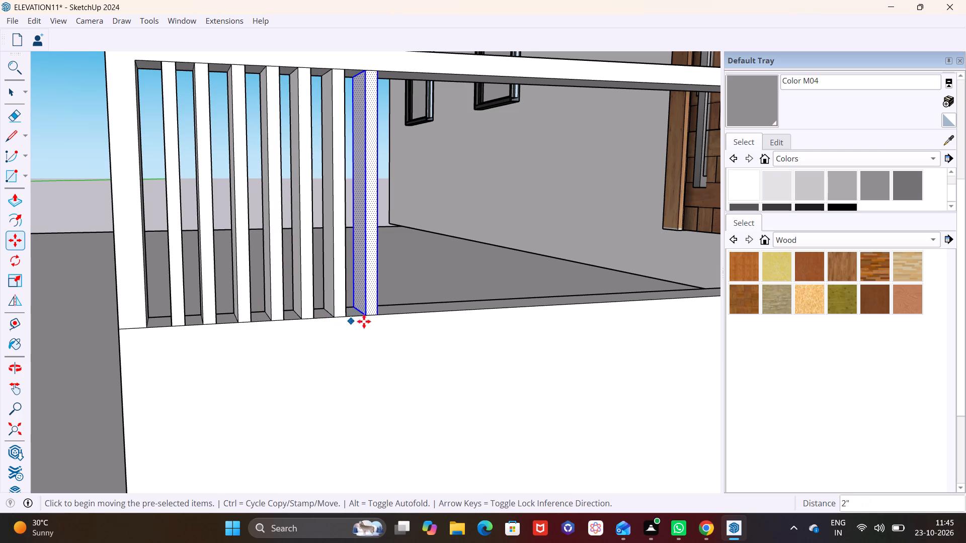
click(365, 316)
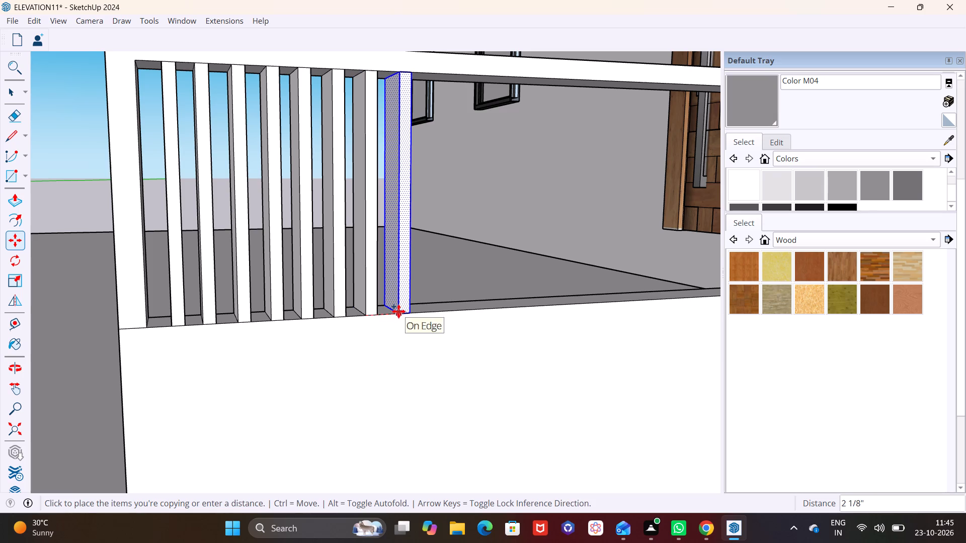
click(398, 311)
click(400, 312)
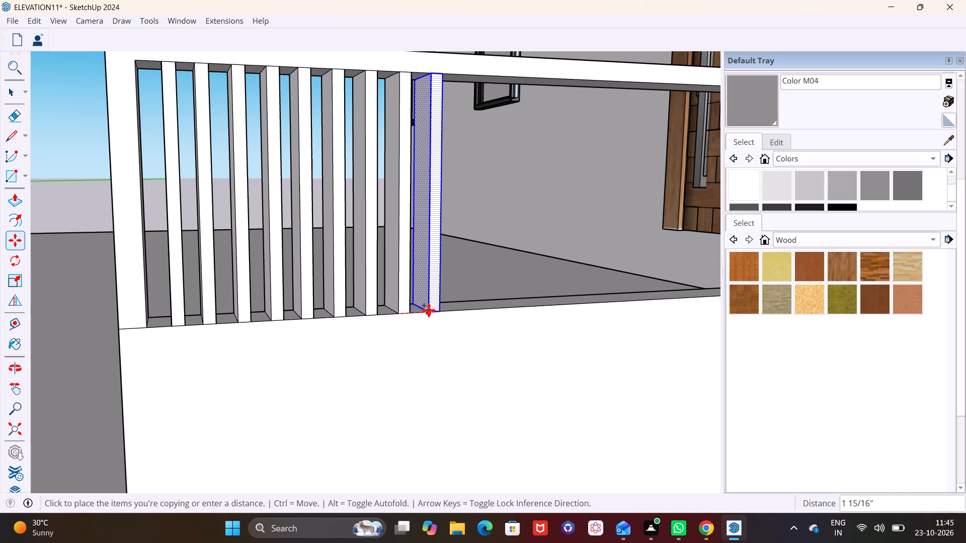
click(429, 310)
Continue the row with five more baluster copies along the lower wall's top, about 2" apart.
middle_drag(465, 300, 358, 303)
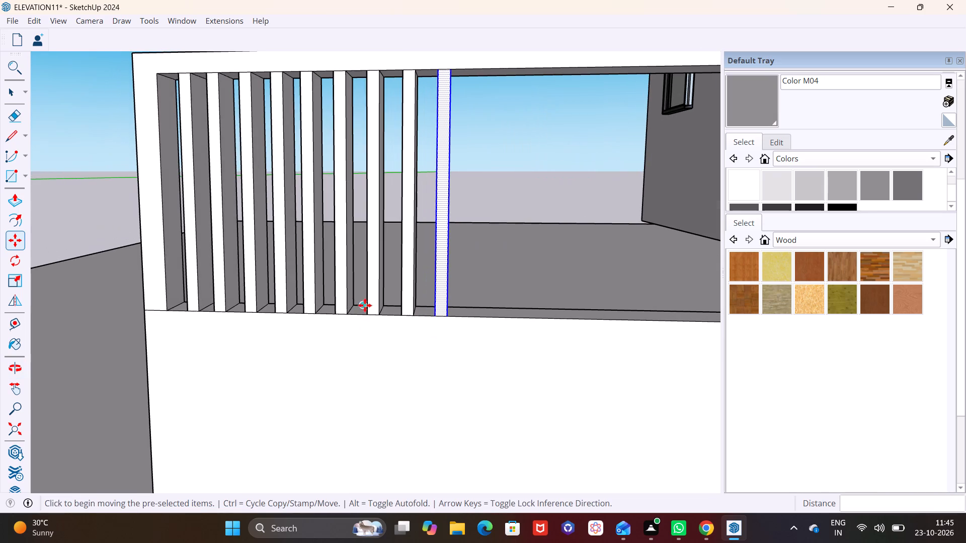
click(435, 312)
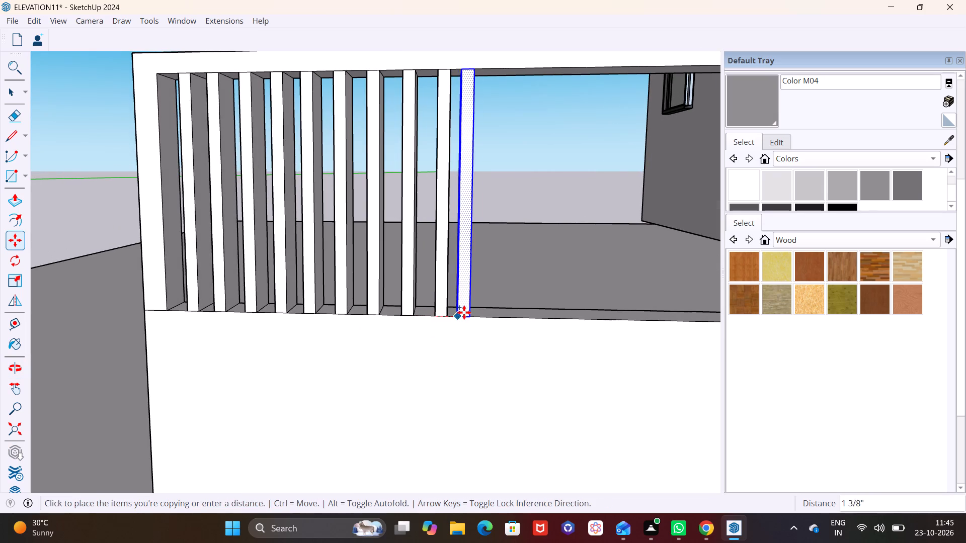
click(468, 312)
click(471, 317)
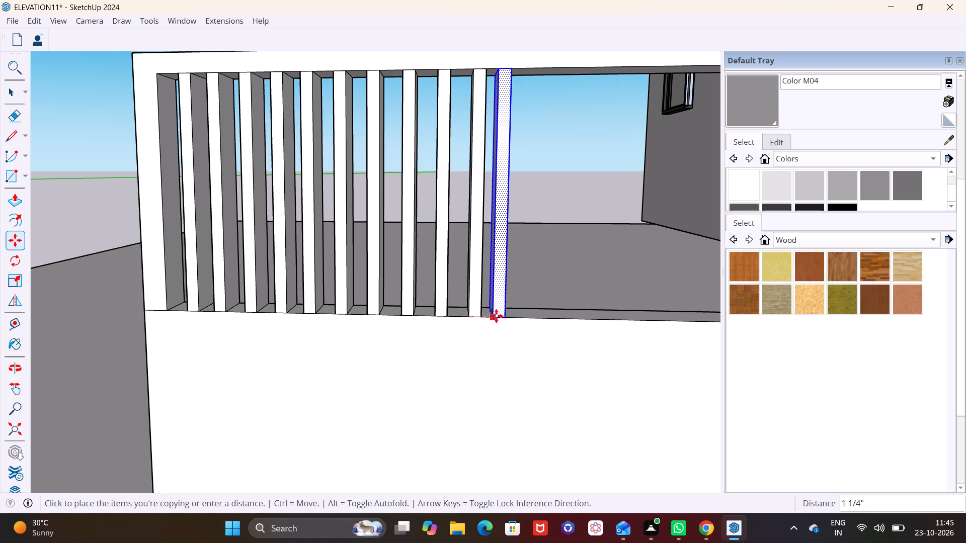
click(498, 316)
click(503, 319)
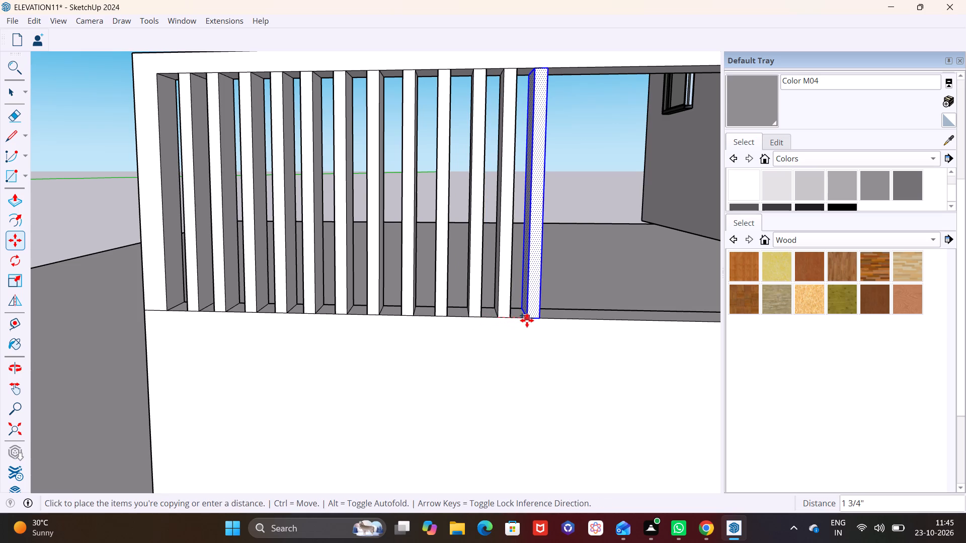
click(530, 320)
click(528, 320)
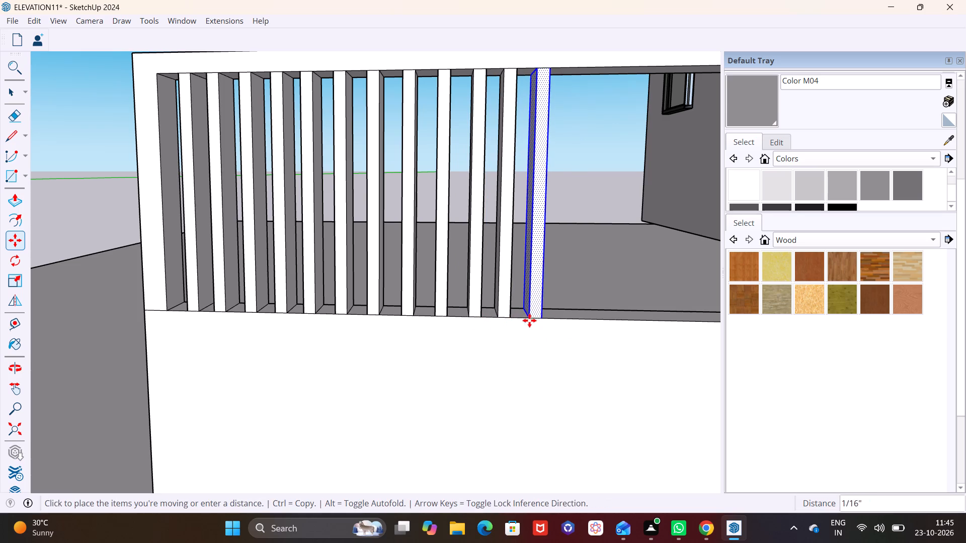
click(564, 319)
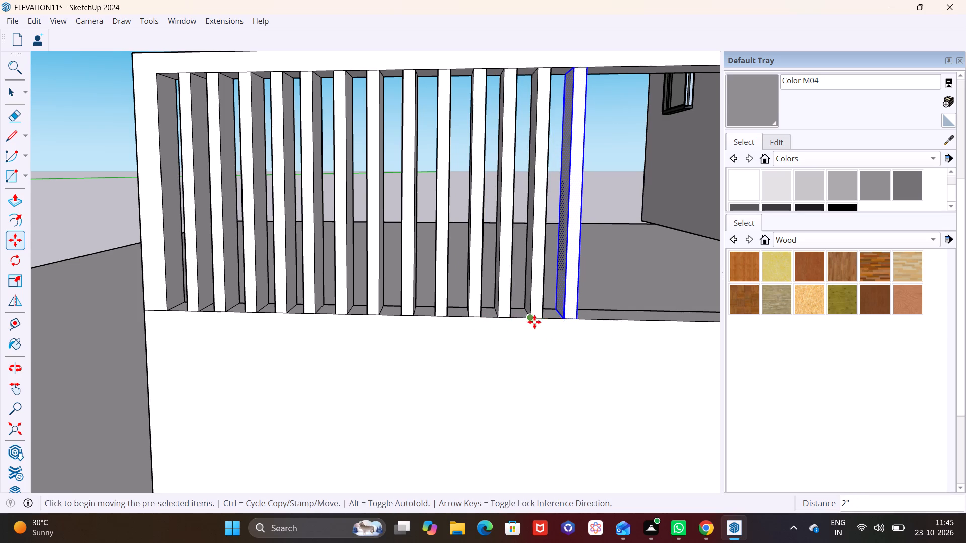
click(560, 321)
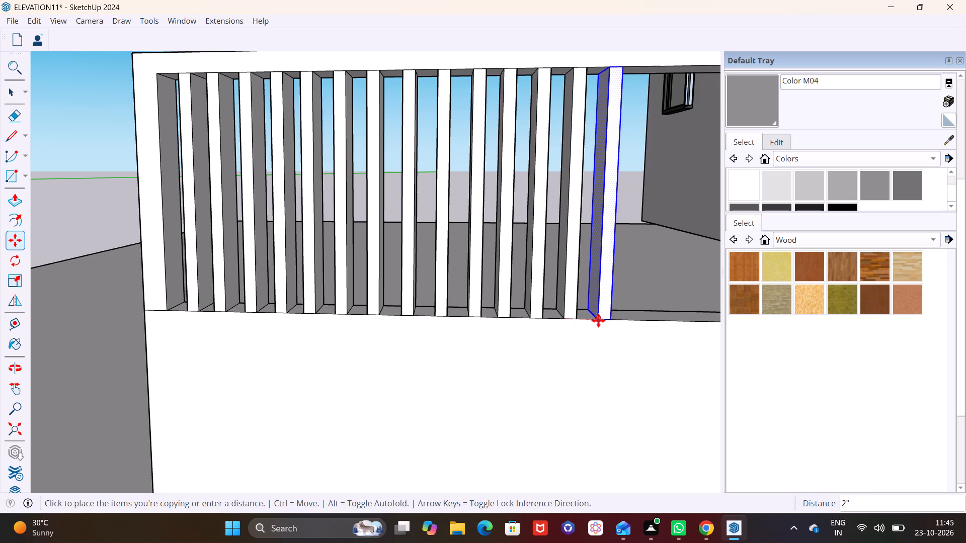
click(598, 320)
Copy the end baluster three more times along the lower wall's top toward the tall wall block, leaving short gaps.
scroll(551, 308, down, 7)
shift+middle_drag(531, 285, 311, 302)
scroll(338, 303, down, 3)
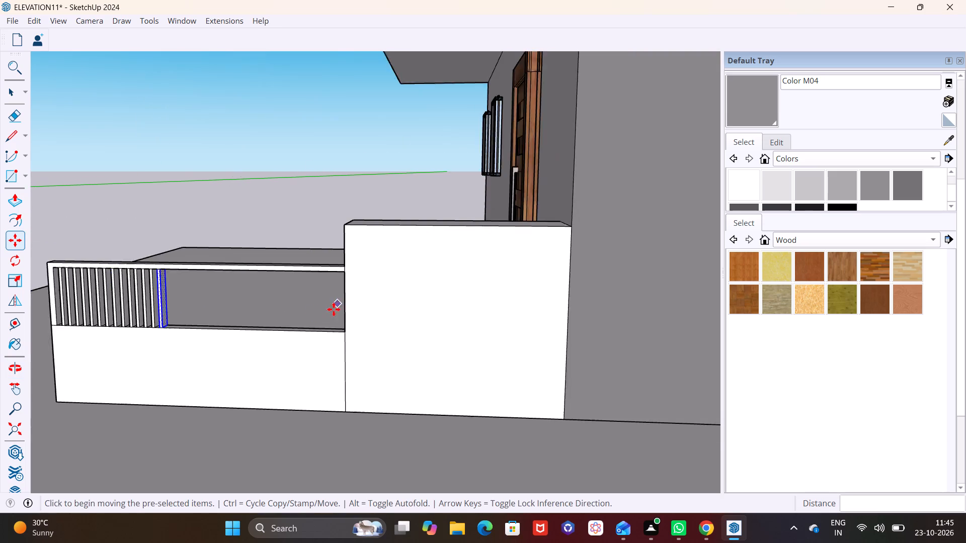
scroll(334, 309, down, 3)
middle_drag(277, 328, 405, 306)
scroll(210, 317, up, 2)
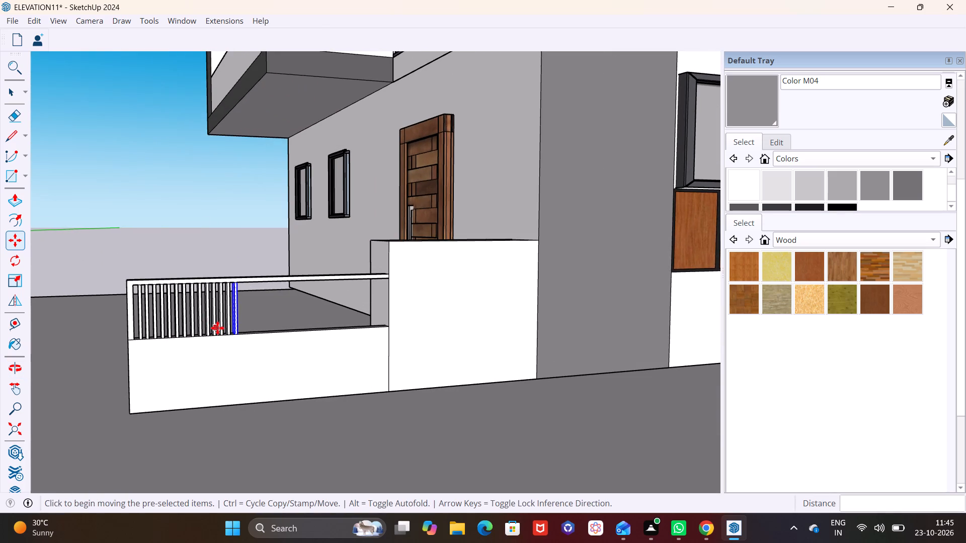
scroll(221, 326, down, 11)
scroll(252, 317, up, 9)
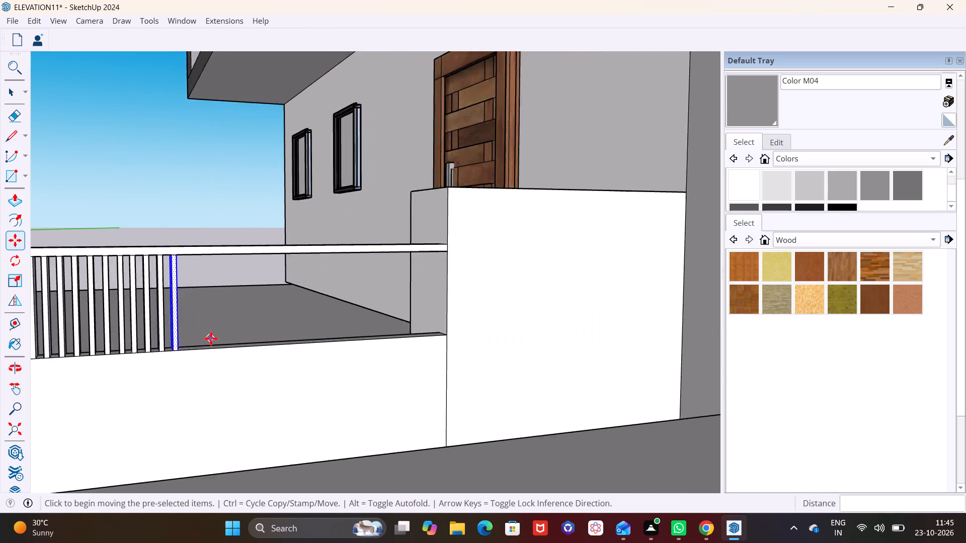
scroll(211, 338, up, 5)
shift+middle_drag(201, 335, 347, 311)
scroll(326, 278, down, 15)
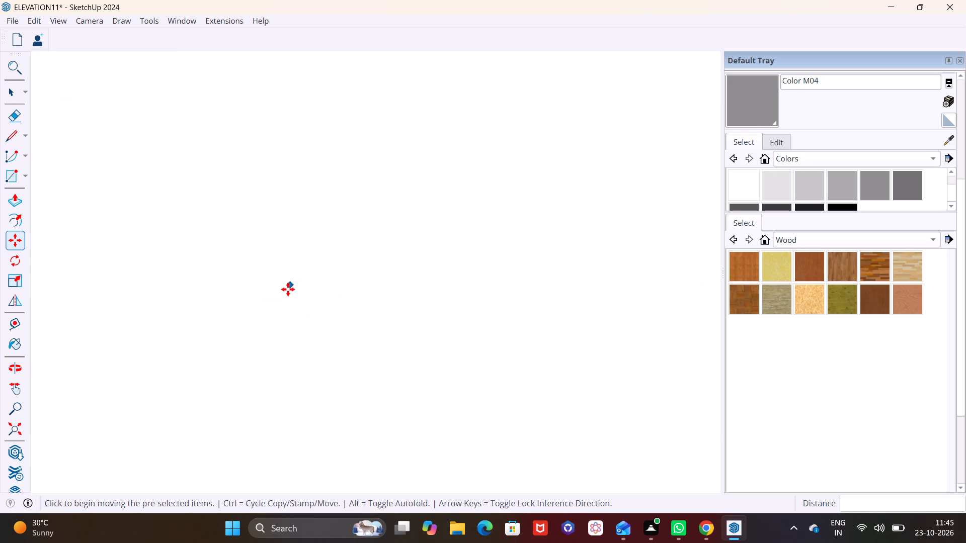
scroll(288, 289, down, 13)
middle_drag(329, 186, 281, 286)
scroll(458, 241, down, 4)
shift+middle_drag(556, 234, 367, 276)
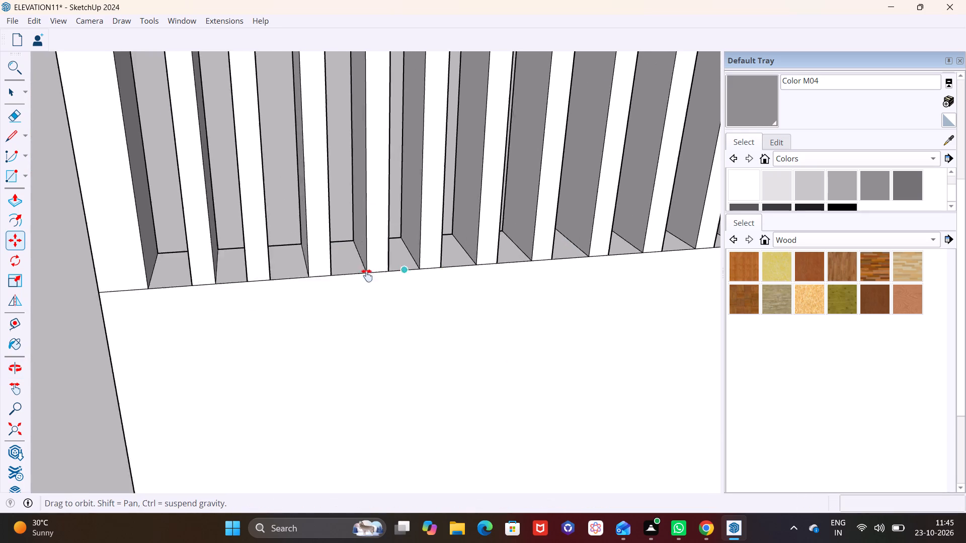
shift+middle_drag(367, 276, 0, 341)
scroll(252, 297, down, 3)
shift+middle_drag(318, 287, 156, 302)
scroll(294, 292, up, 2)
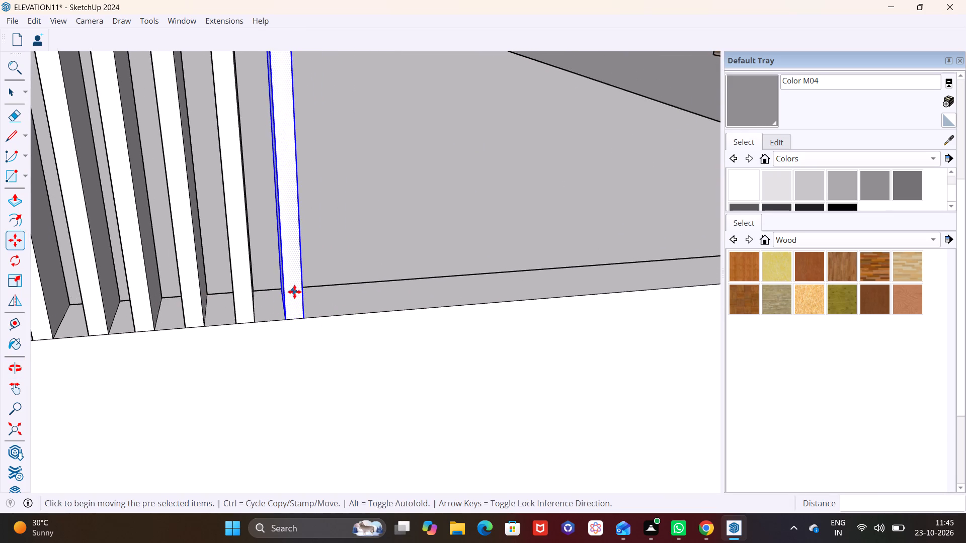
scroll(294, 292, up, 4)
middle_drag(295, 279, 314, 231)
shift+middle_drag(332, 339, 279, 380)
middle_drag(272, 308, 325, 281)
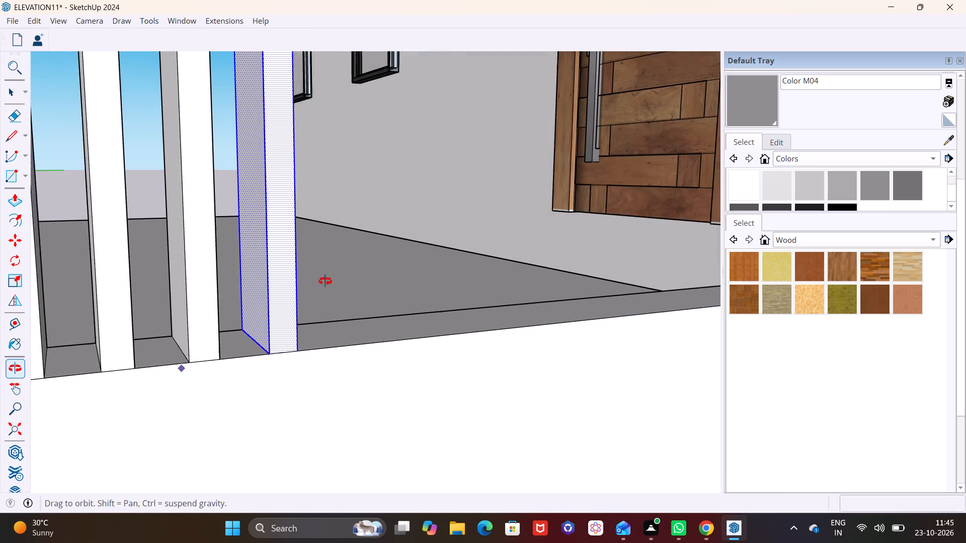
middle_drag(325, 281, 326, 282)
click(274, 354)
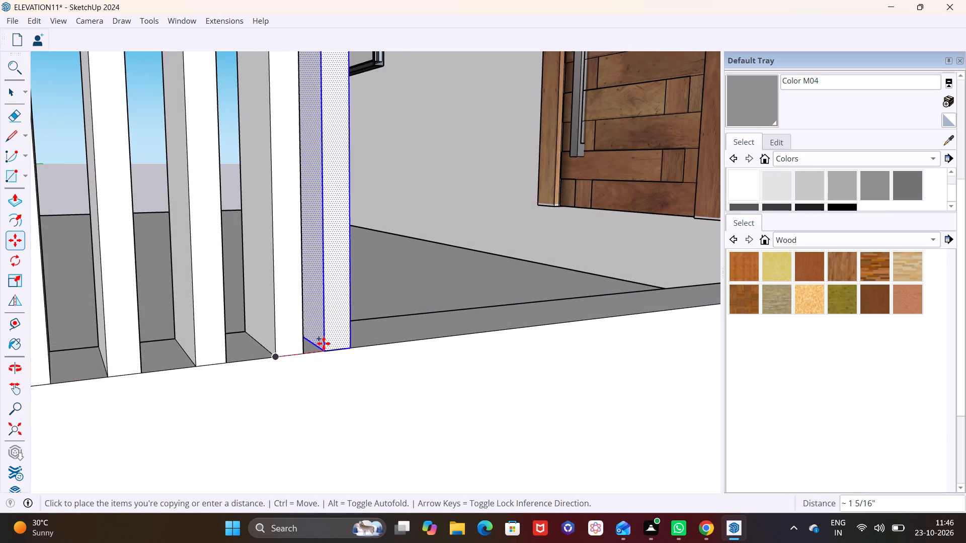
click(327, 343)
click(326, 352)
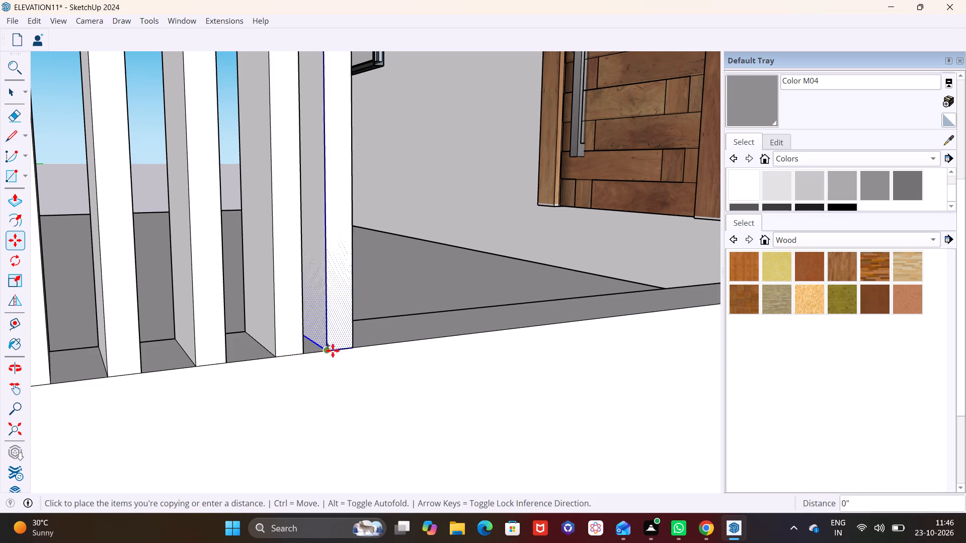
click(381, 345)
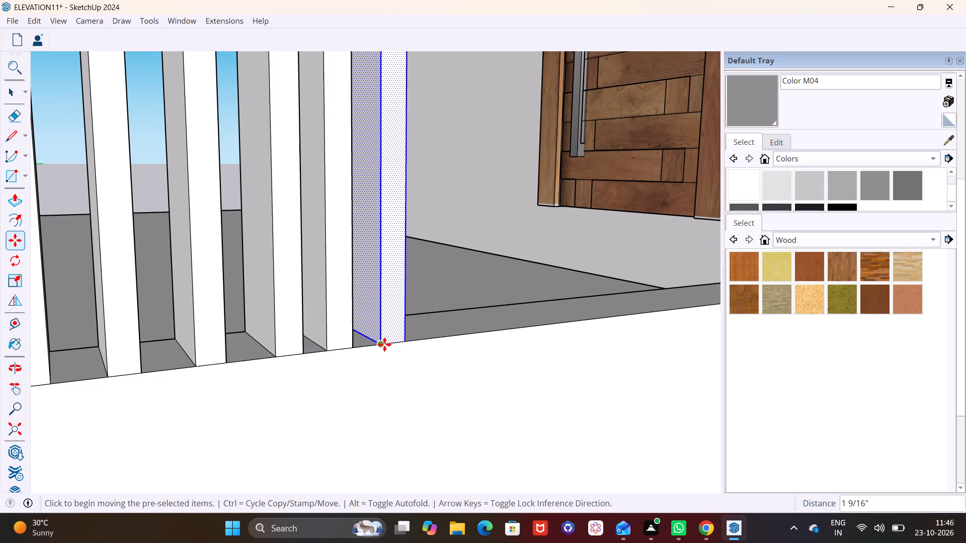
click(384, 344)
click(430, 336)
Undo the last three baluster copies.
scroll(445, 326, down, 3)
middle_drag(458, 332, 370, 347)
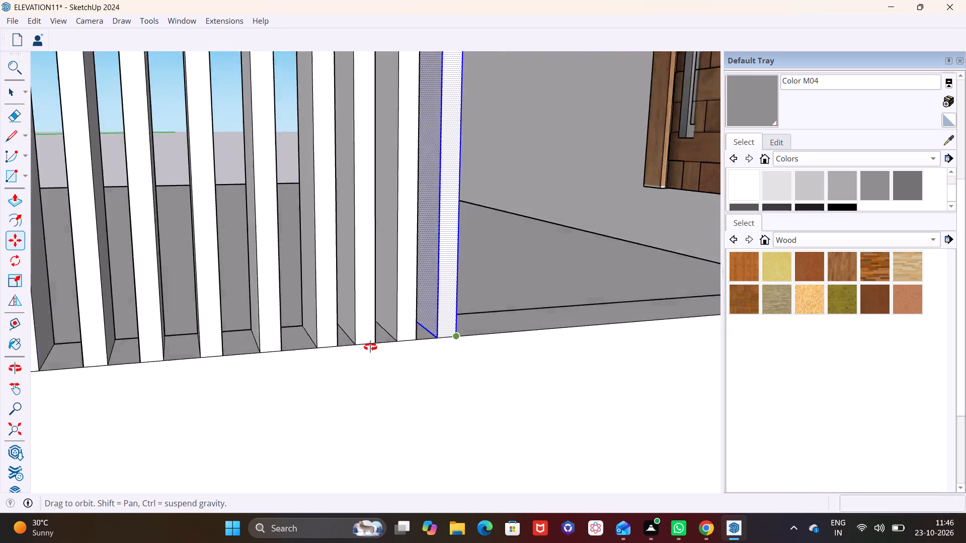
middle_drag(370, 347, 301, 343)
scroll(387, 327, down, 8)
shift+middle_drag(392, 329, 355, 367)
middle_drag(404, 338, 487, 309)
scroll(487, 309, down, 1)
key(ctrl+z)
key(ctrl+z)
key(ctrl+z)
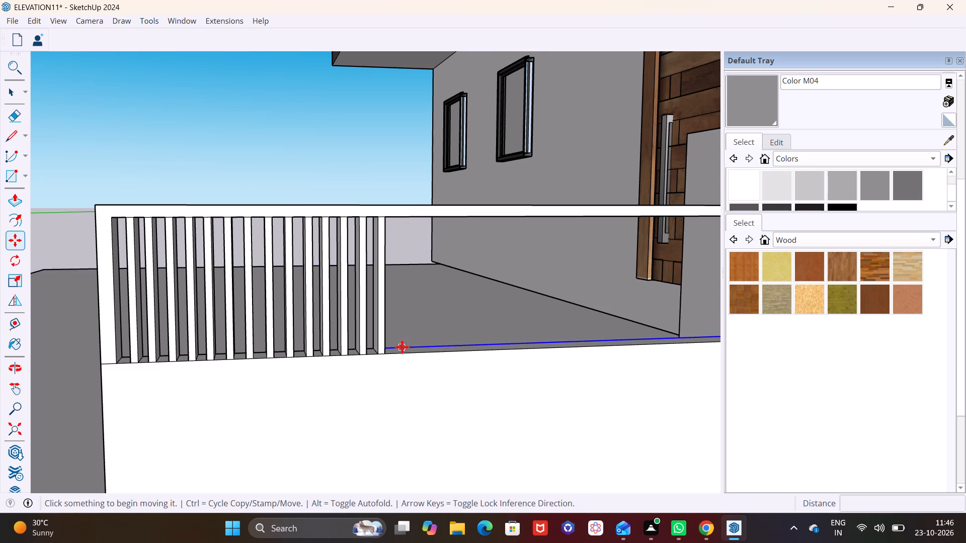
Select all the side faces and edges of the row's last baluster, from both the outer side and the side-door side.
scroll(402, 347, up, 7)
key(space)
double_click(374, 334)
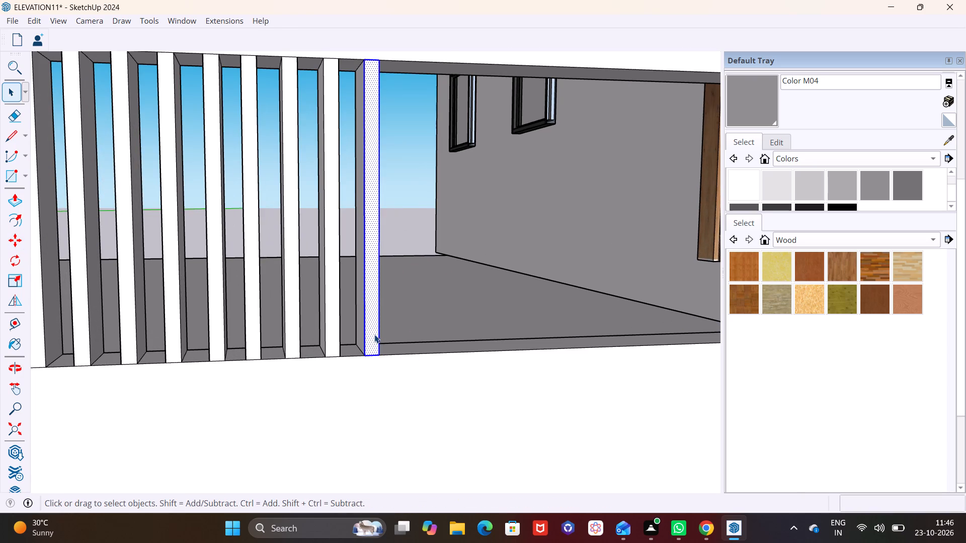
ctrl+double_click(362, 323)
middle_drag(389, 323, 225, 343)
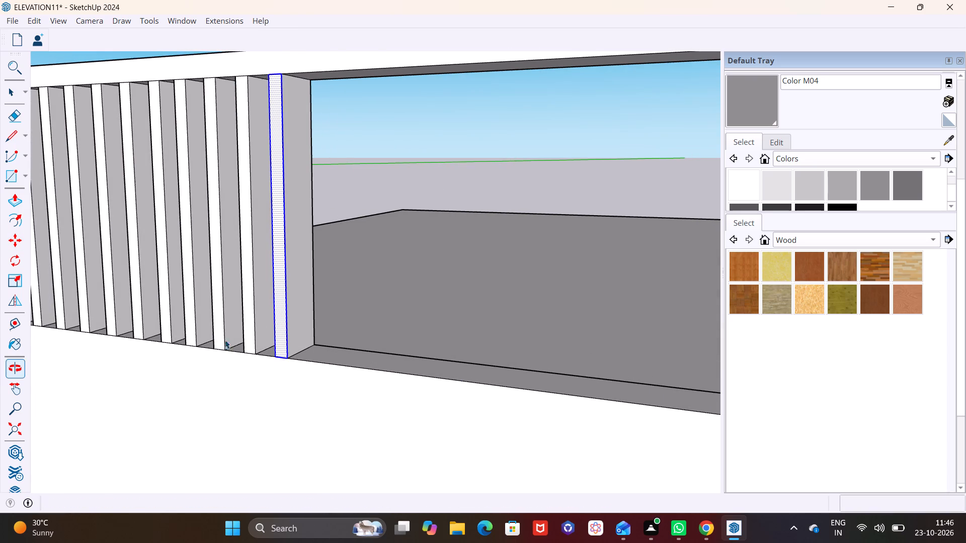
ctrl+double_click(294, 317)
scroll(292, 310, down, 6)
middle_drag(234, 268, 659, 306)
middle_drag(406, 326, 667, 330)
scroll(323, 310, up, 6)
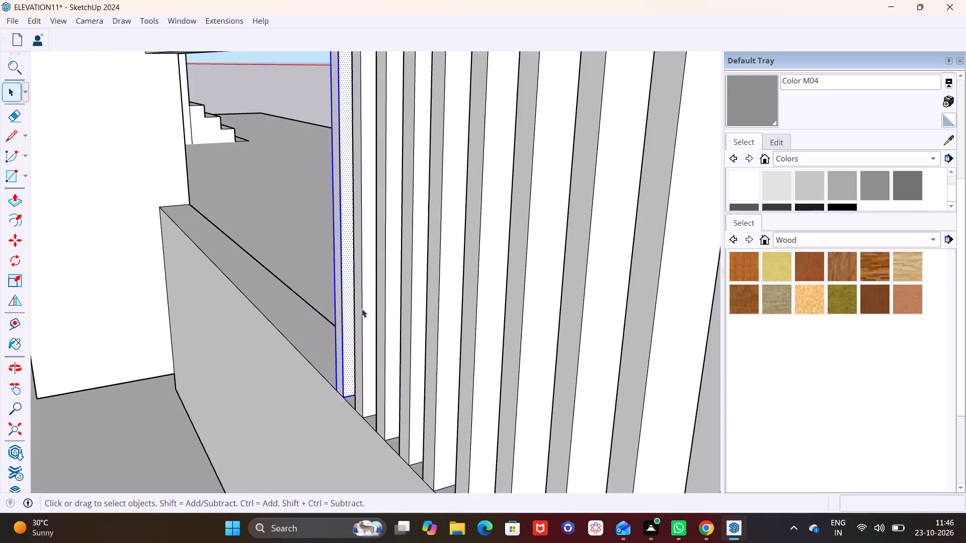
scroll(362, 309, up, 8)
ctrl+double_click(322, 314)
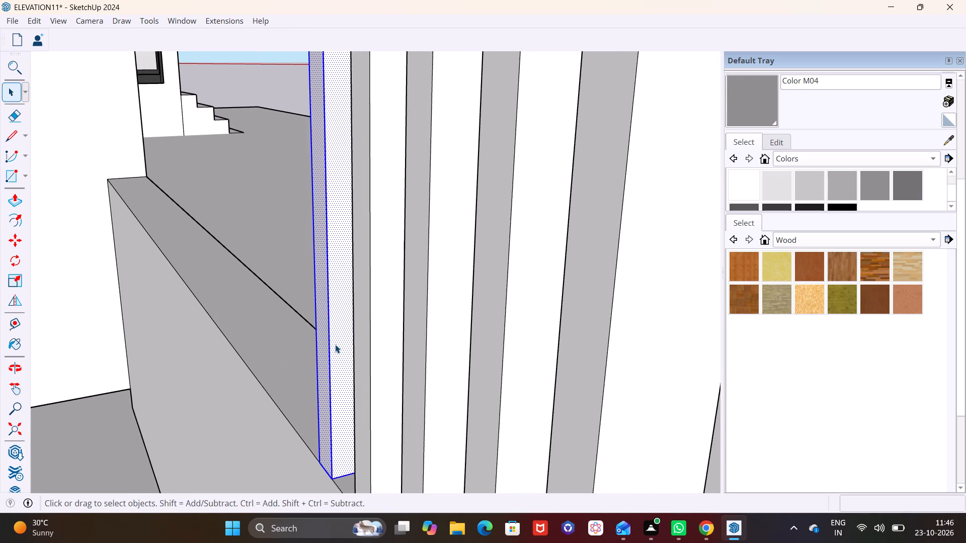
ctrl+double_click(335, 344)
Copy the selected end baluster four times along the lower wall's top edge toward the tall wall block, about 2" apart.
middle_drag(401, 346, 13, 342)
scroll(212, 337, down, 8)
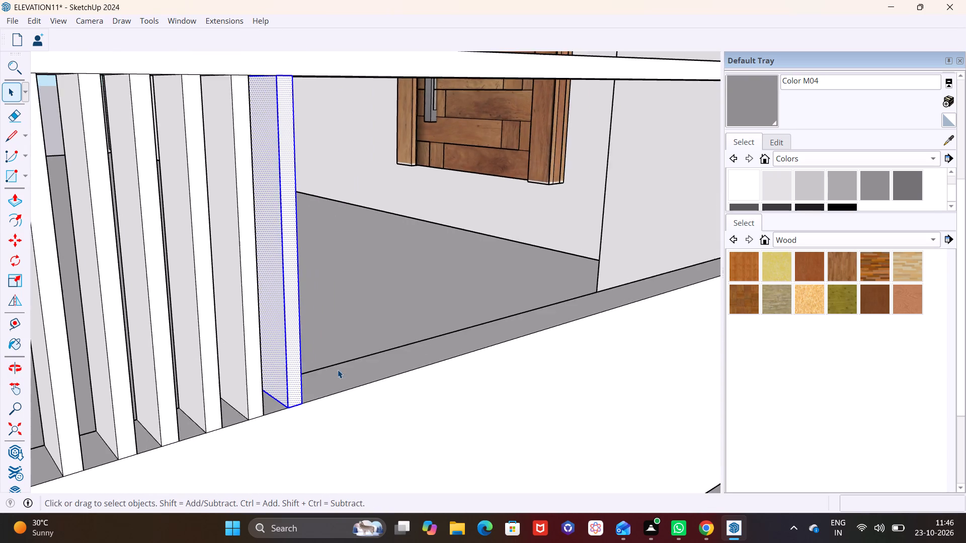
middle_drag(315, 371, 153, 356)
scroll(267, 361, down, 5)
key(m)
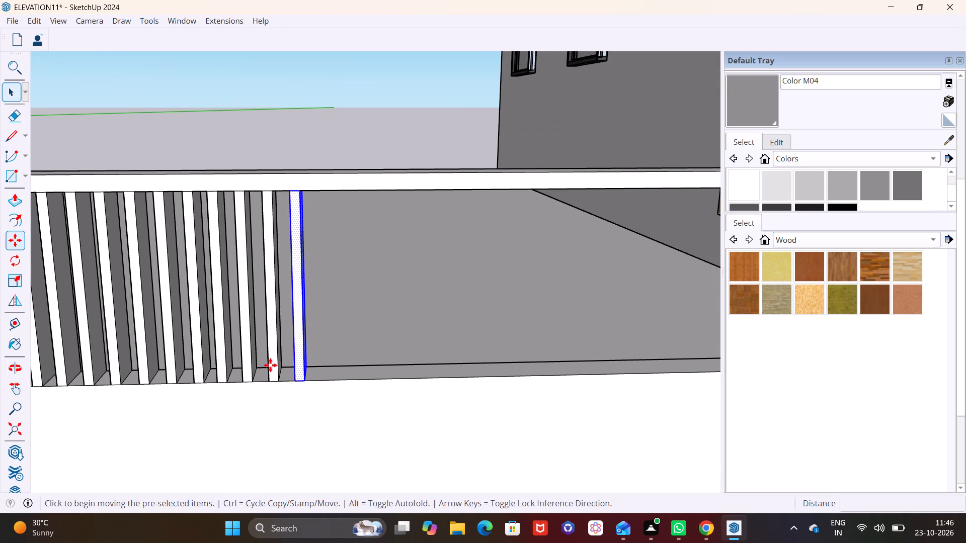
scroll(276, 373, up, 5)
shift+middle_drag(346, 349, 158, 363)
scroll(158, 357, down, 4)
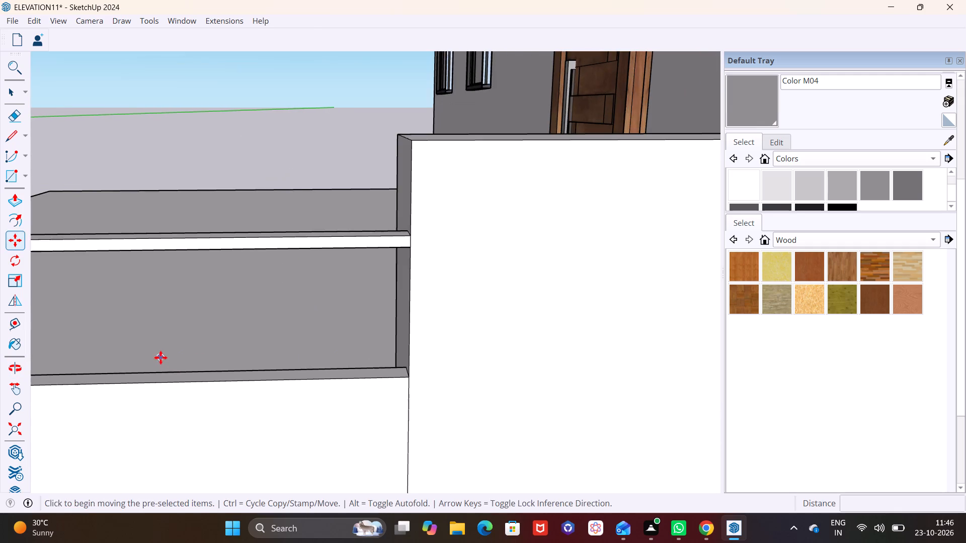
shift+middle_drag(163, 358, 289, 336)
scroll(199, 322, up, 2)
middle_drag(206, 315, 232, 266)
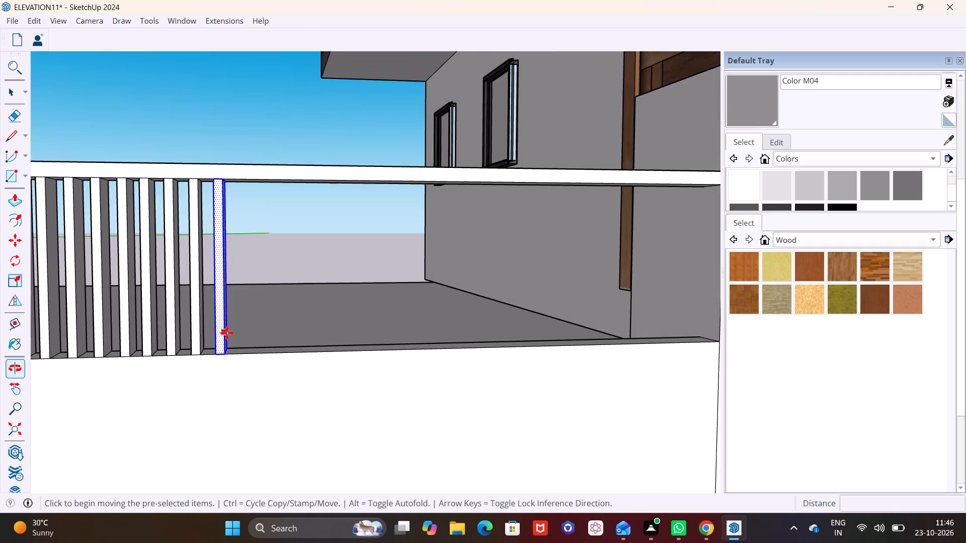
scroll(227, 333, up, 7)
click(207, 370)
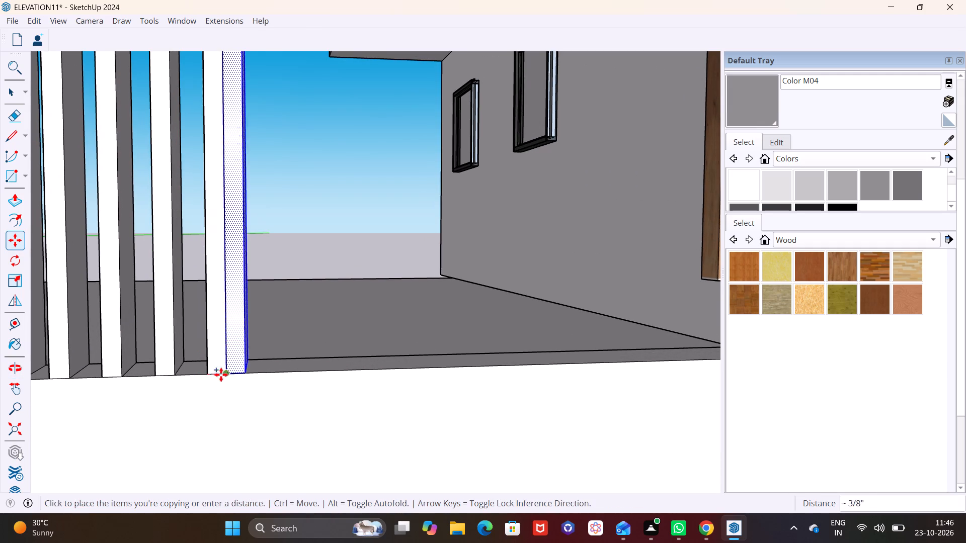
click(257, 373)
click(259, 372)
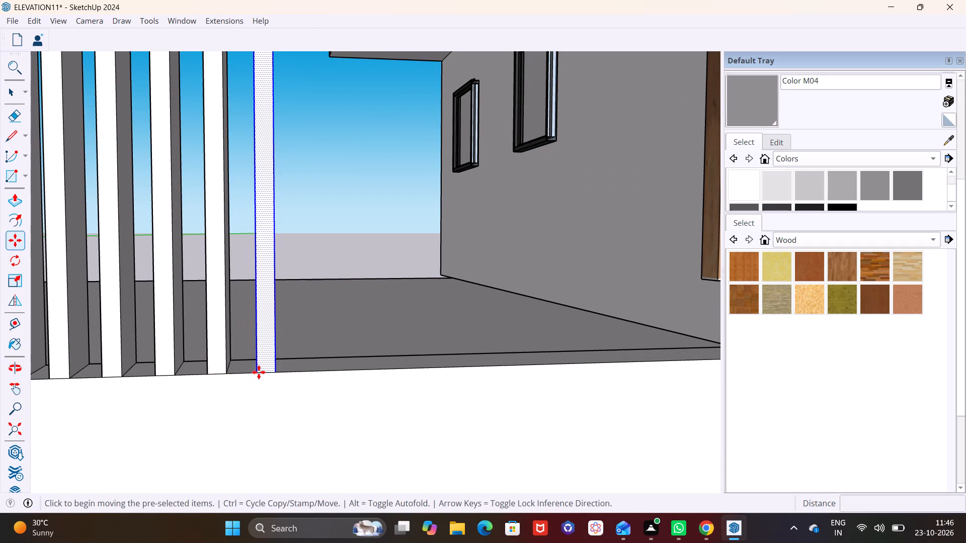
click(305, 371)
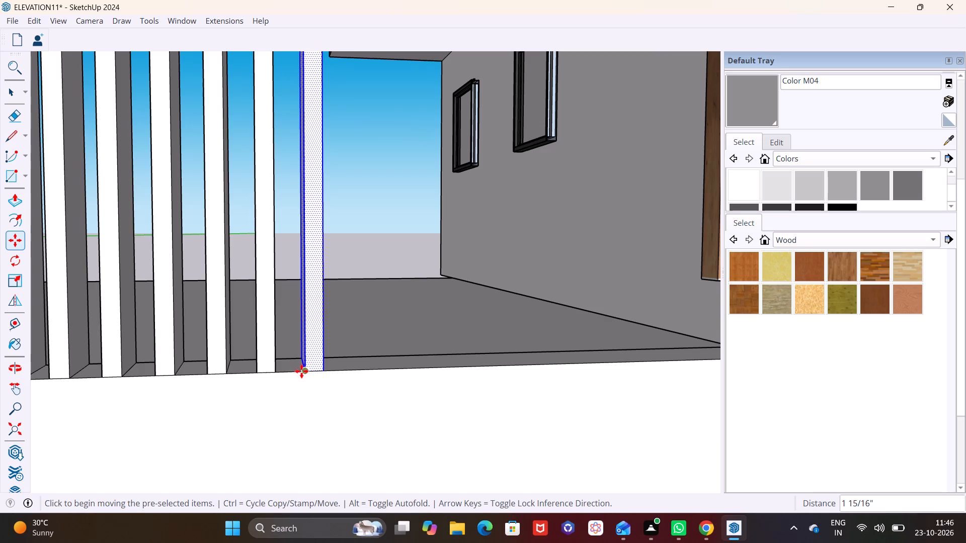
click(302, 371)
click(356, 366)
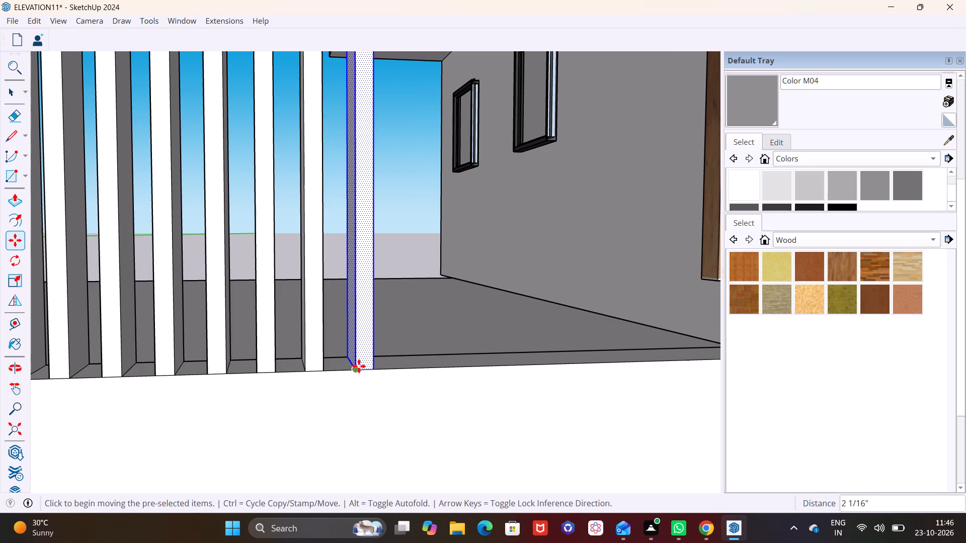
click(359, 366)
click(401, 367)
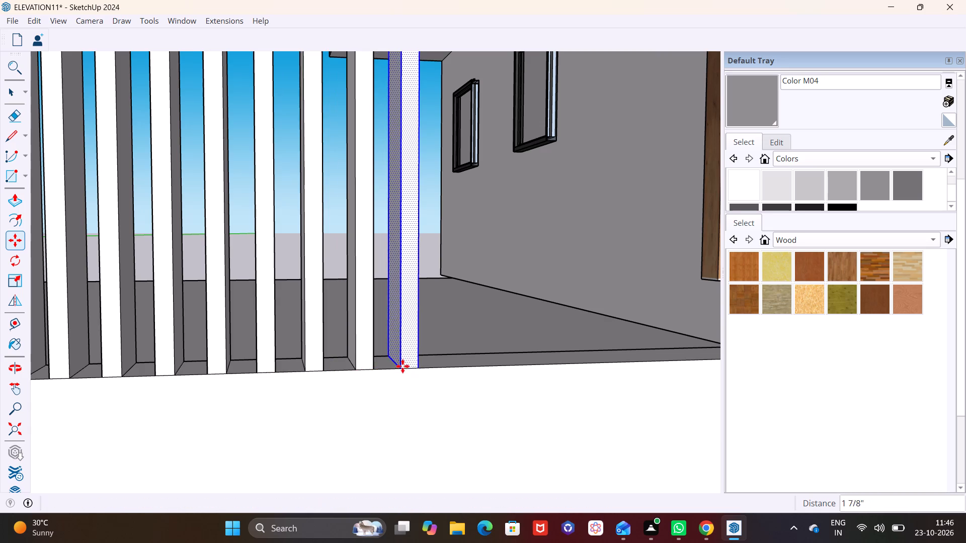
Extend the baluster row with three more copies along the lower wall's top edge, about 2" apart.
scroll(403, 354, down, 7)
middle_drag(423, 354, 366, 354)
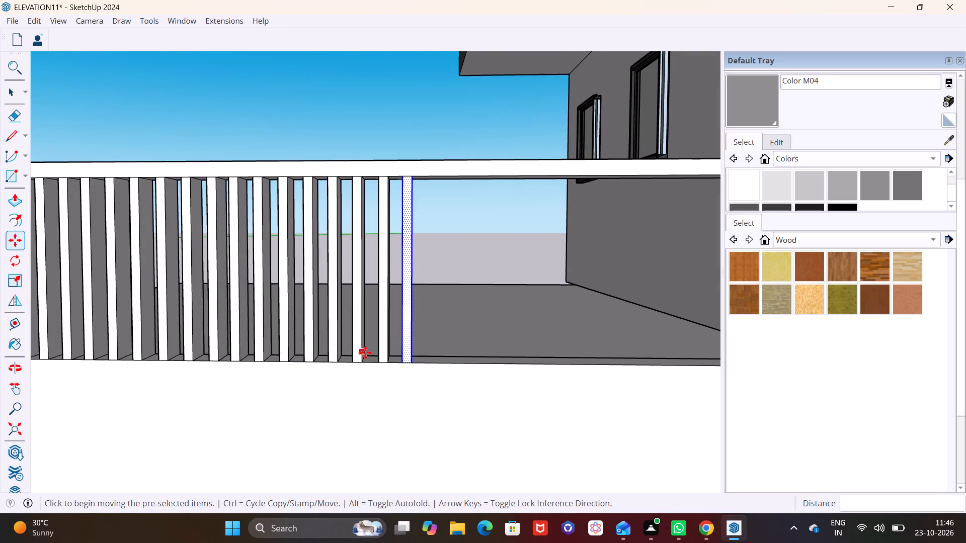
click(400, 358)
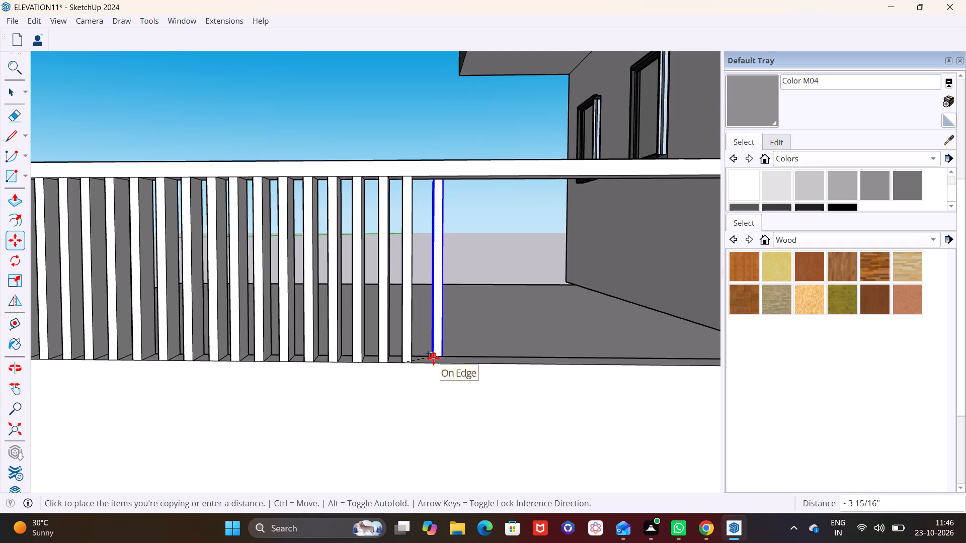
click(425, 364)
click(425, 364)
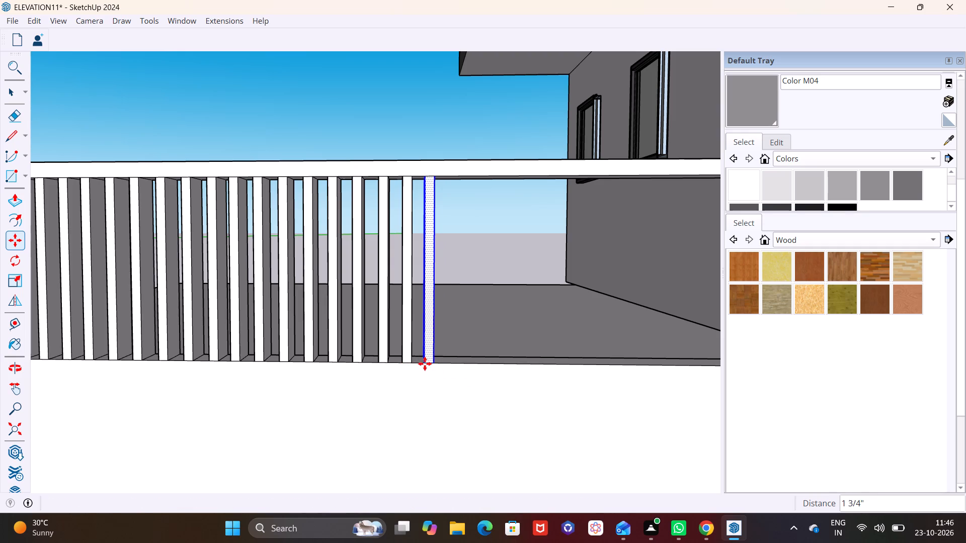
click(424, 363)
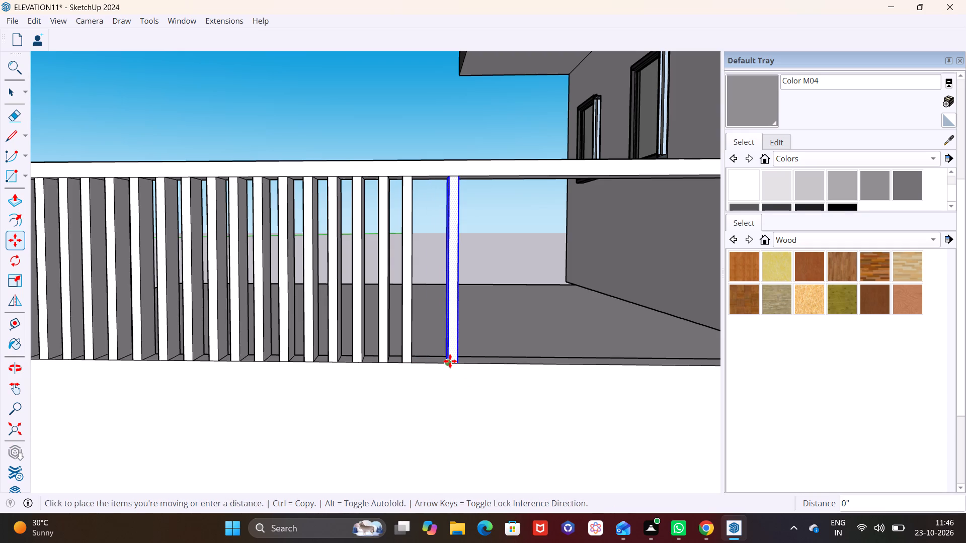
click(451, 361)
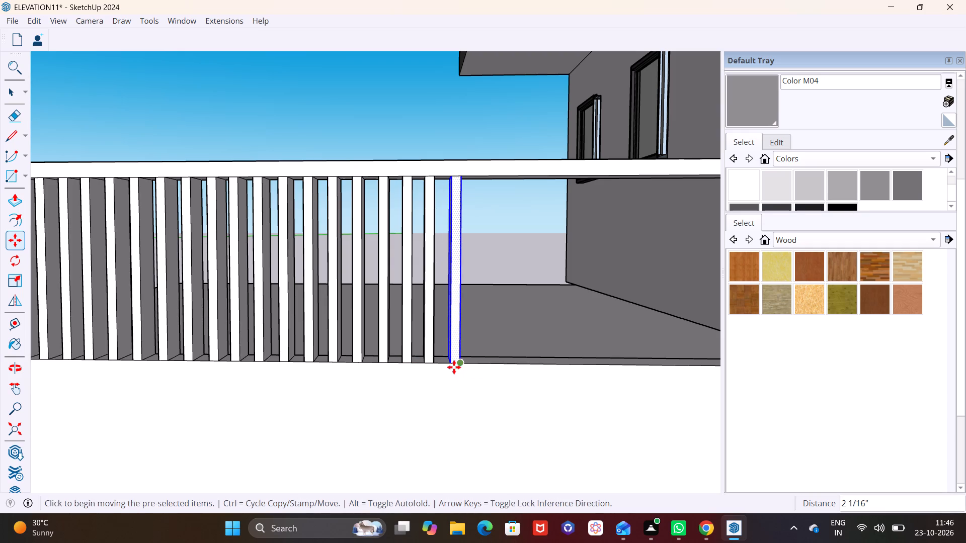
click(452, 366)
click(478, 366)
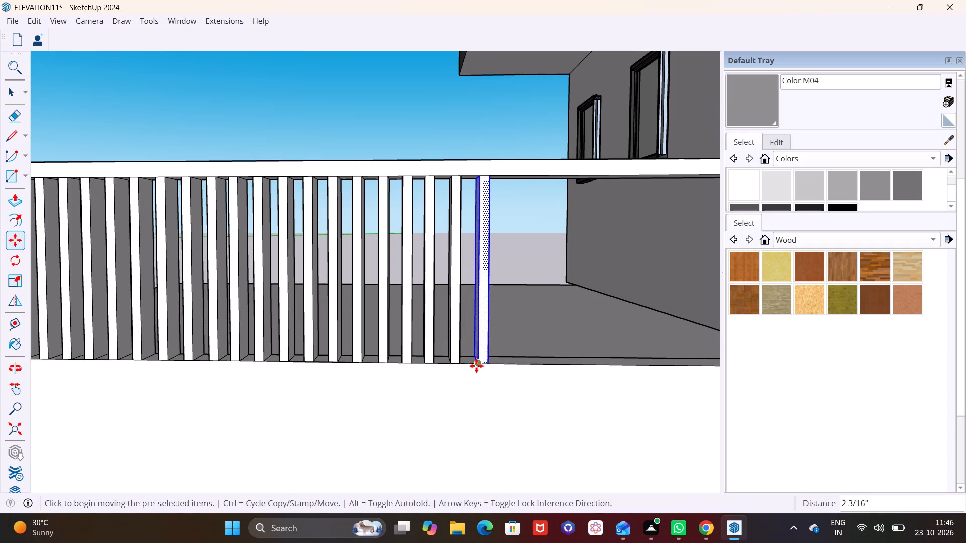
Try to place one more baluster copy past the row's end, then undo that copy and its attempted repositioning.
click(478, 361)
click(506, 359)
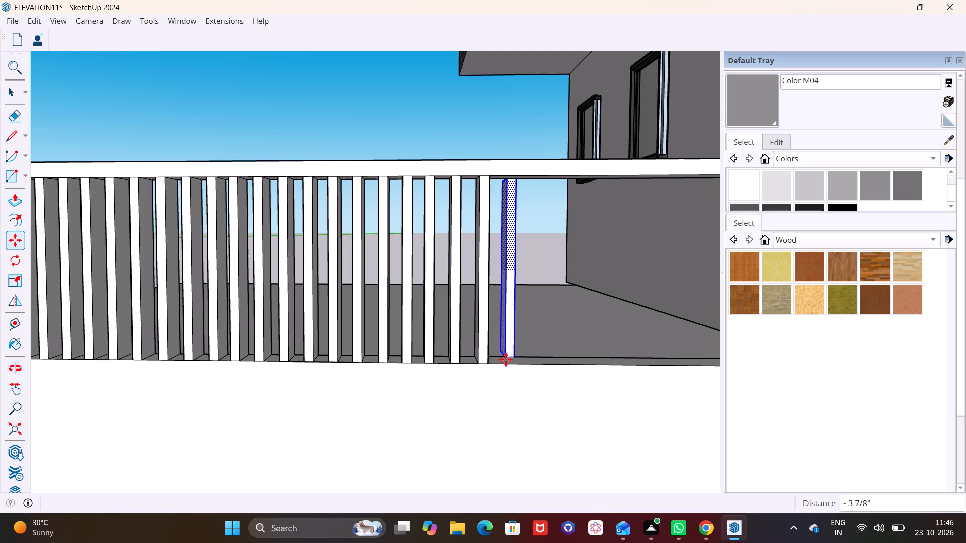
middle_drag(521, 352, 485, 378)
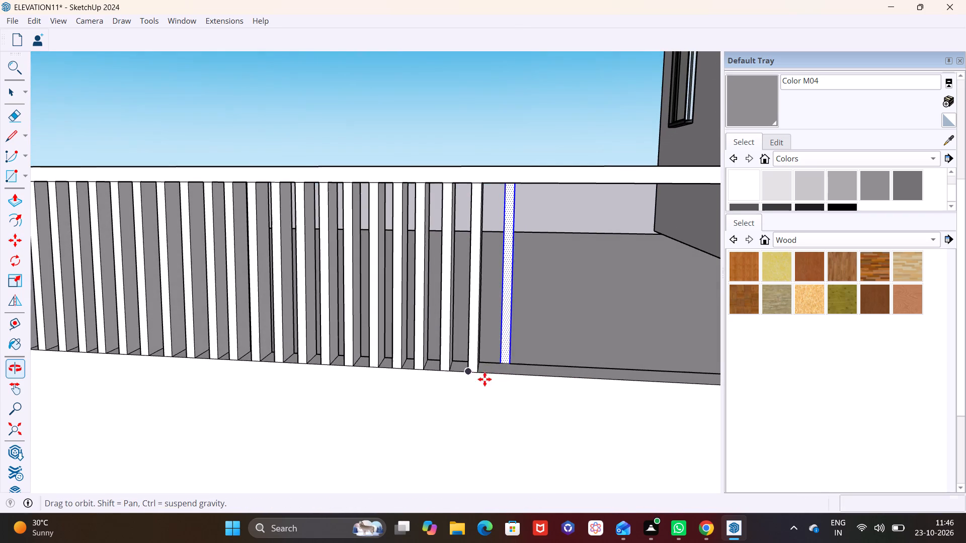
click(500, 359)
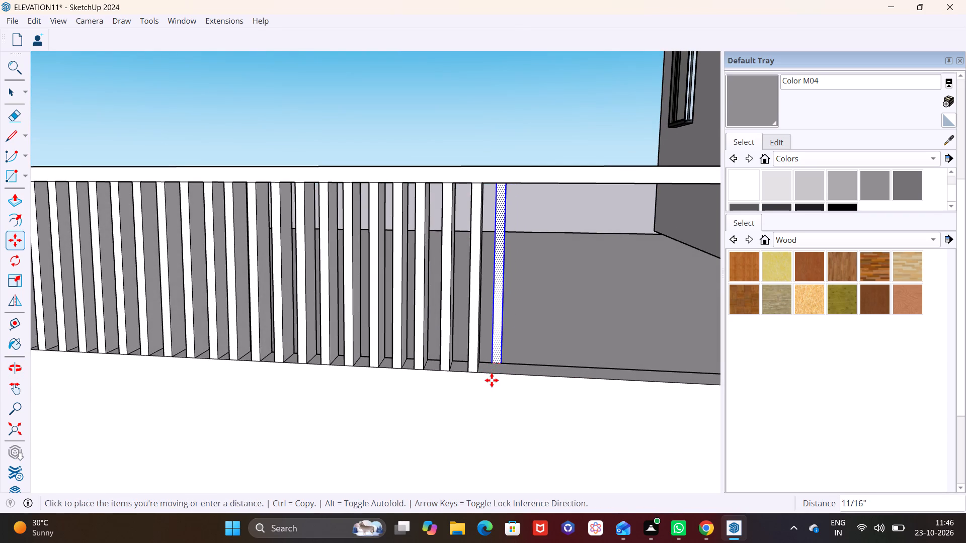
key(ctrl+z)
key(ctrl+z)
Select all the side faces and edges of the row's last baluster, from both sides of the railing.
scroll(483, 360, up, 1)
key(space)
ctrl+double_click(472, 347)
middle_click(397, 343)
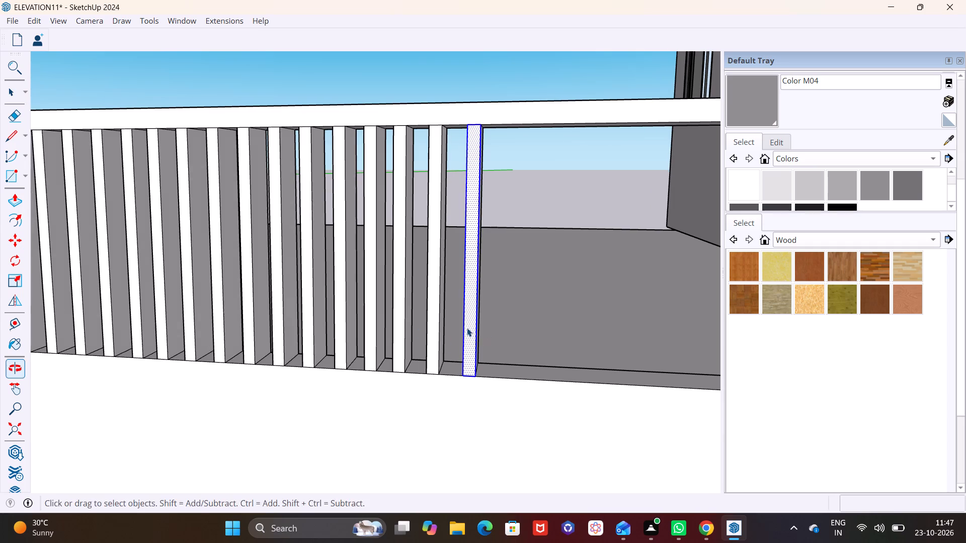
middle_drag(518, 324, 317, 341)
ctrl+click(396, 337)
ctrl+double_click(423, 328)
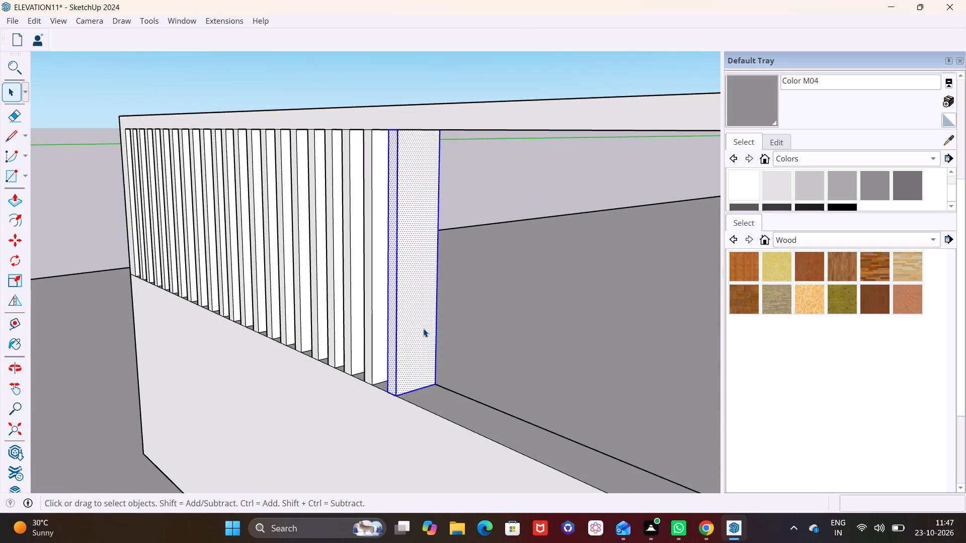
middle_drag(430, 331, 132, 347)
scroll(224, 305, up, 4)
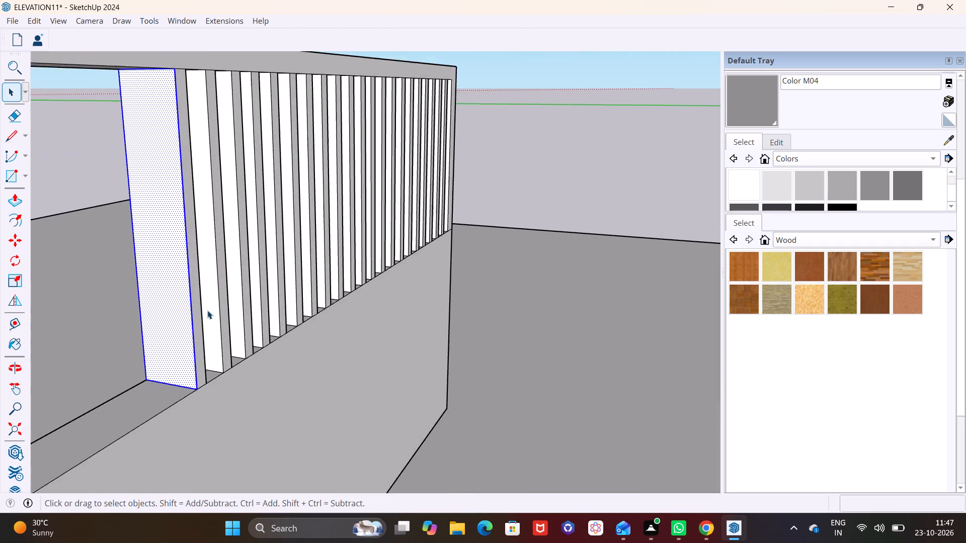
scroll(207, 310, up, 2)
ctrl+double_click(195, 312)
middle_drag(121, 339, 367, 348)
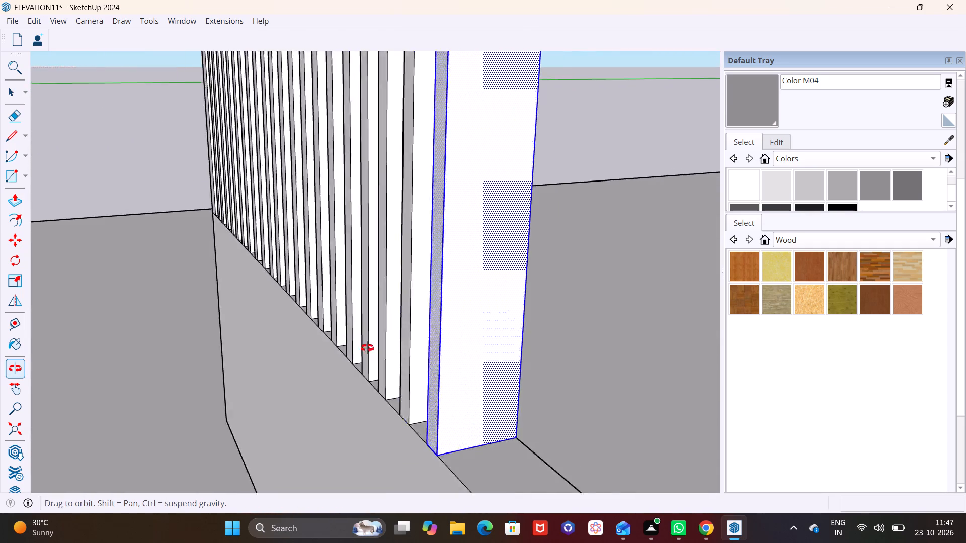
middle_drag(367, 348, 605, 354)
ctrl+double_click(674, 281)
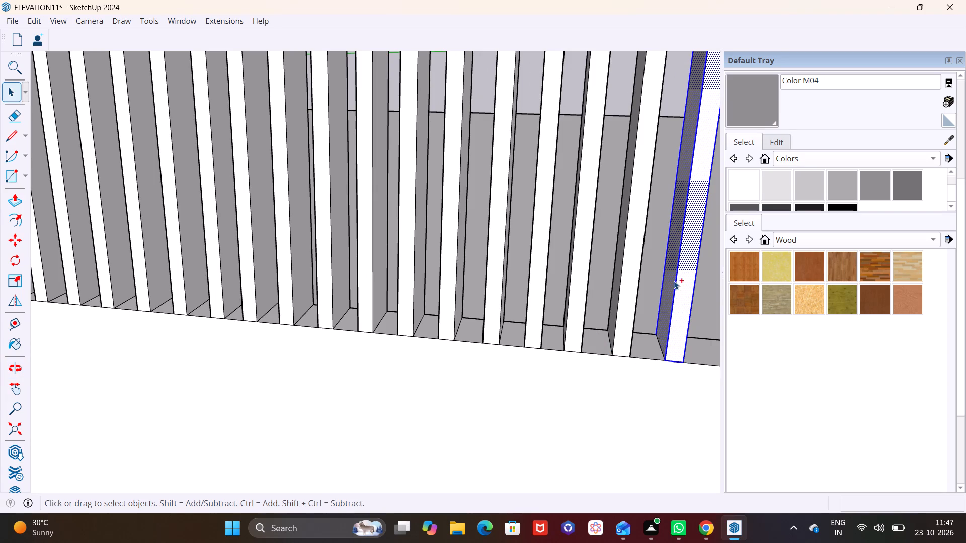
Examine the boundary-wall railing and the open gap between its last baluster and the tall wall block.
scroll(622, 306, down, 6)
shift+middle_drag(624, 305, 370, 346)
middle_drag(526, 346, 543, 276)
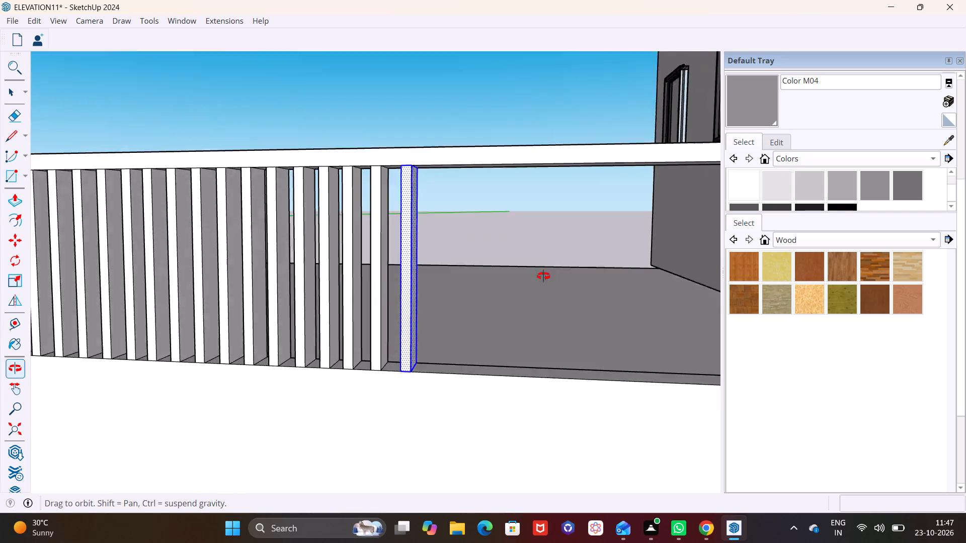
middle_drag(543, 276, 544, 273)
scroll(489, 331, down, 6)
shift+middle_drag(377, 299, 354, 299)
scroll(439, 330, up, 5)
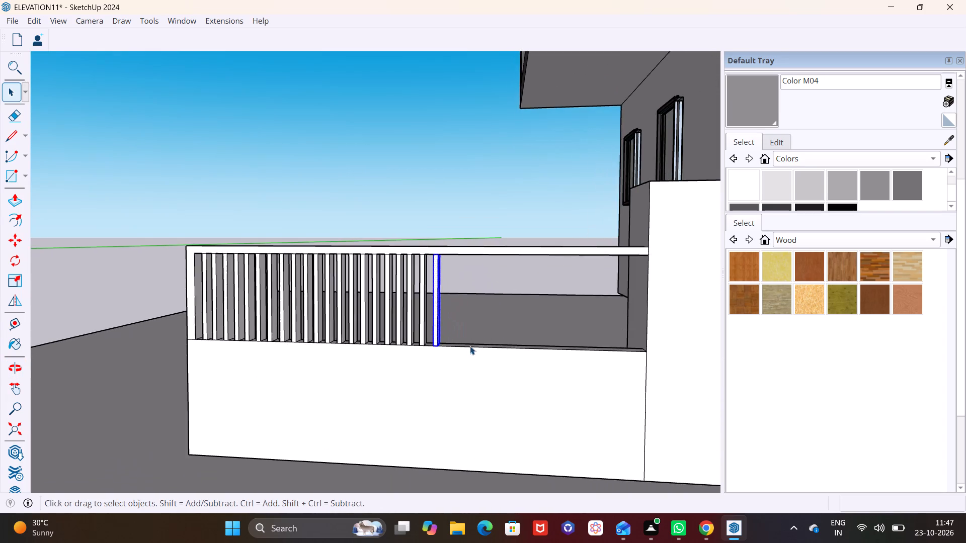
scroll(470, 346, up, 1)
shift+middle_drag(487, 322, 383, 310)
middle_drag(377, 325, 461, 331)
shift+middle_drag(228, 289, 325, 299)
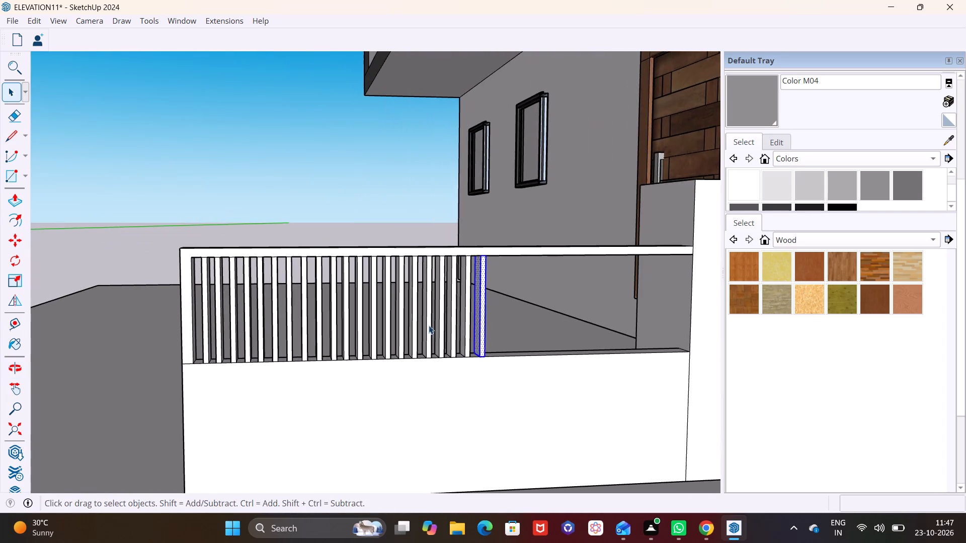
shift+middle_drag(450, 312, 221, 276)
scroll(260, 283, up, 2)
scroll(326, 299, down, 2)
shift+middle_drag(309, 302, 285, 302)
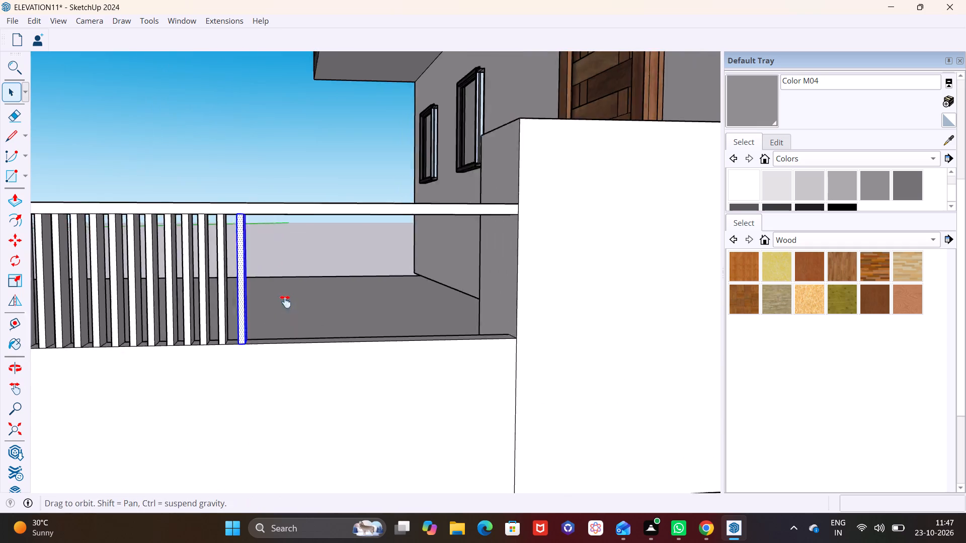
shift+middle_drag(285, 302, 263, 305)
shift+middle_drag(280, 309, 359, 296)
Copy the selected last baluster four times along the lower wall's top edge toward the tall wall block, about 2" apart.
scroll(373, 307, up, 2)
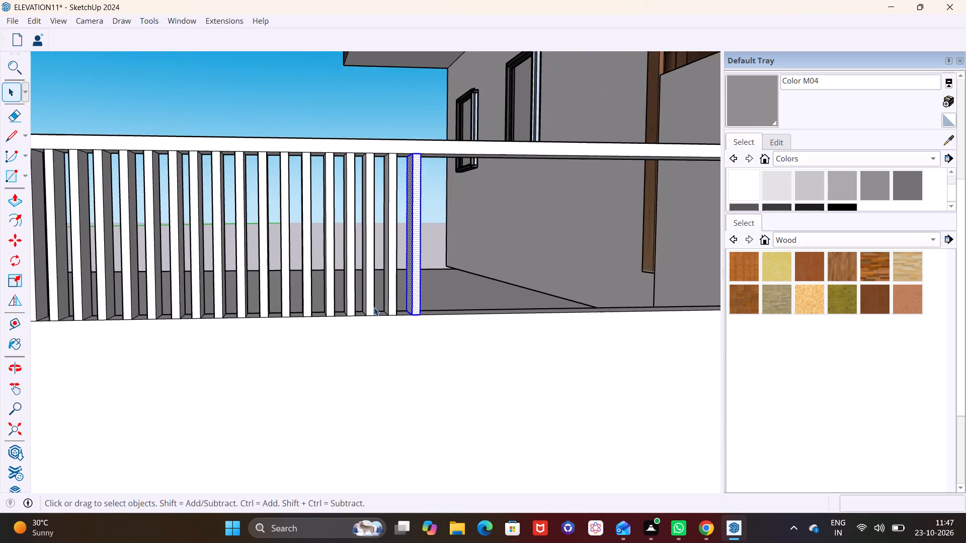
scroll(387, 304, up, 3)
shift+middle_drag(397, 298, 154, 354)
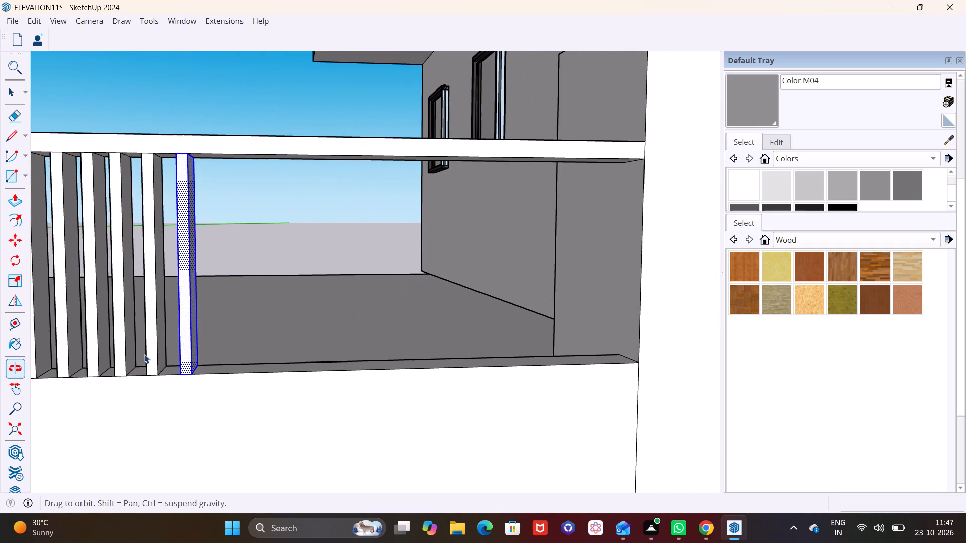
scroll(157, 365, up, 1)
shift+middle_drag(158, 365, 107, 373)
scroll(113, 370, up, 1)
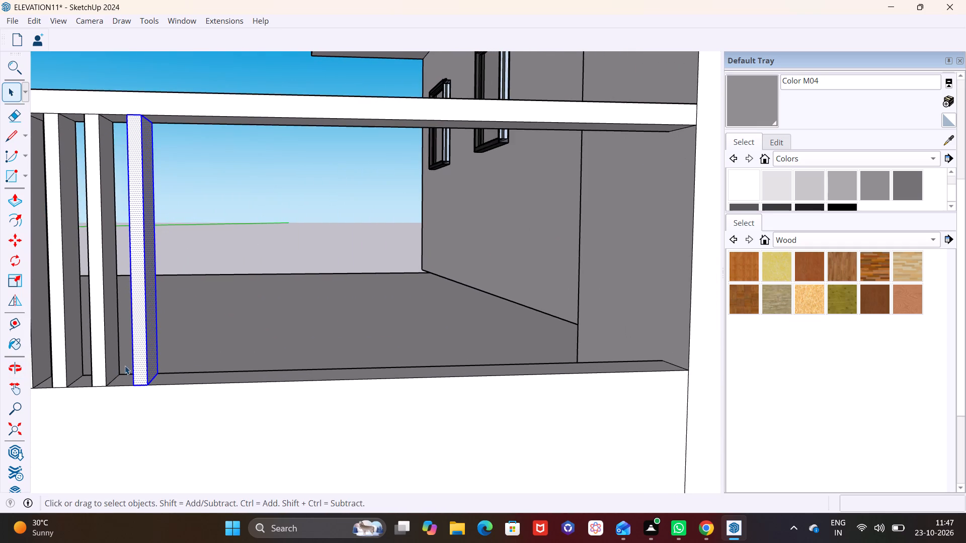
shift+middle_drag(125, 366, 126, 371)
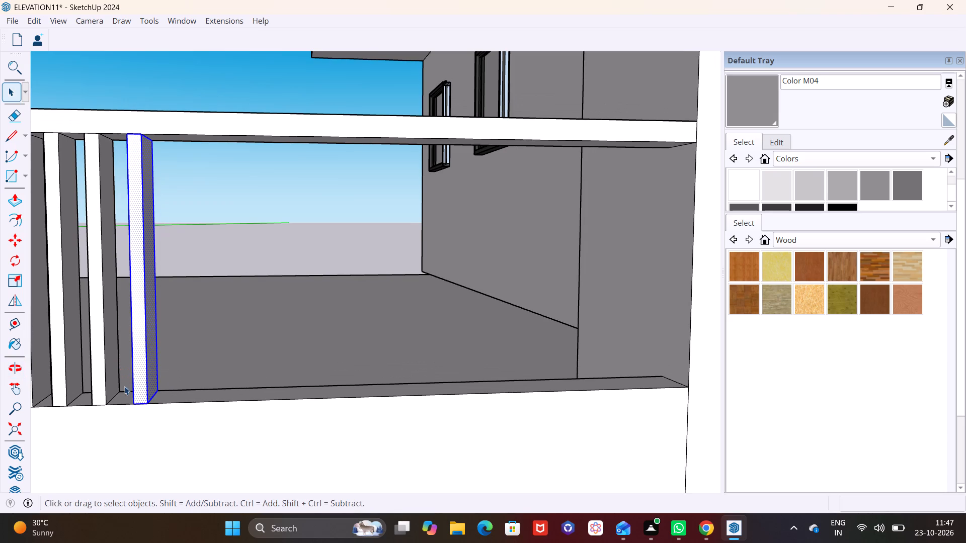
key(m)
click(131, 402)
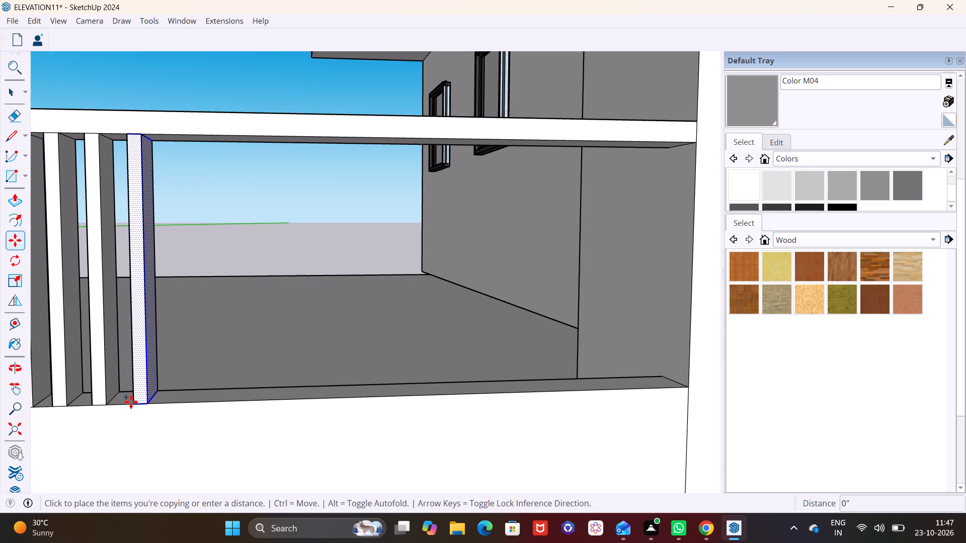
click(171, 407)
click(173, 404)
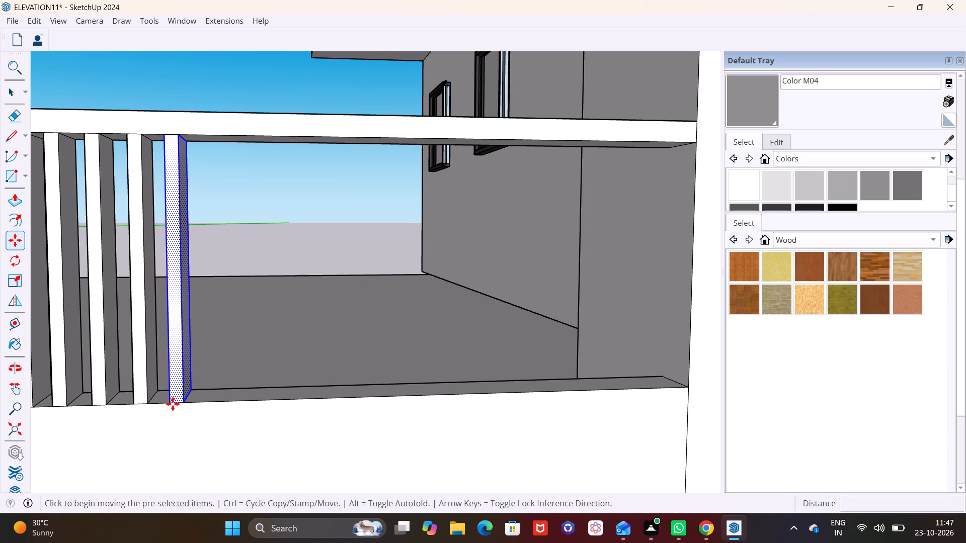
click(206, 405)
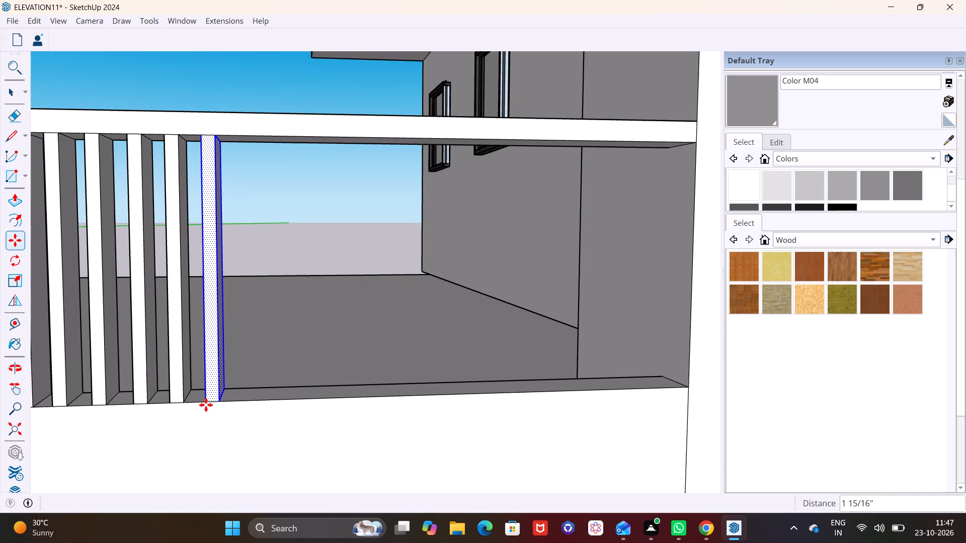
click(204, 401)
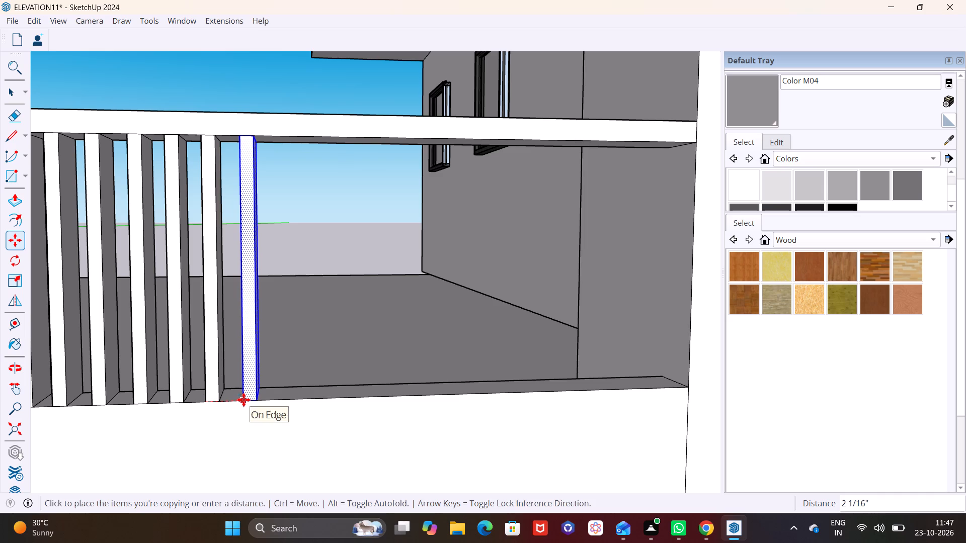
click(244, 400)
click(246, 397)
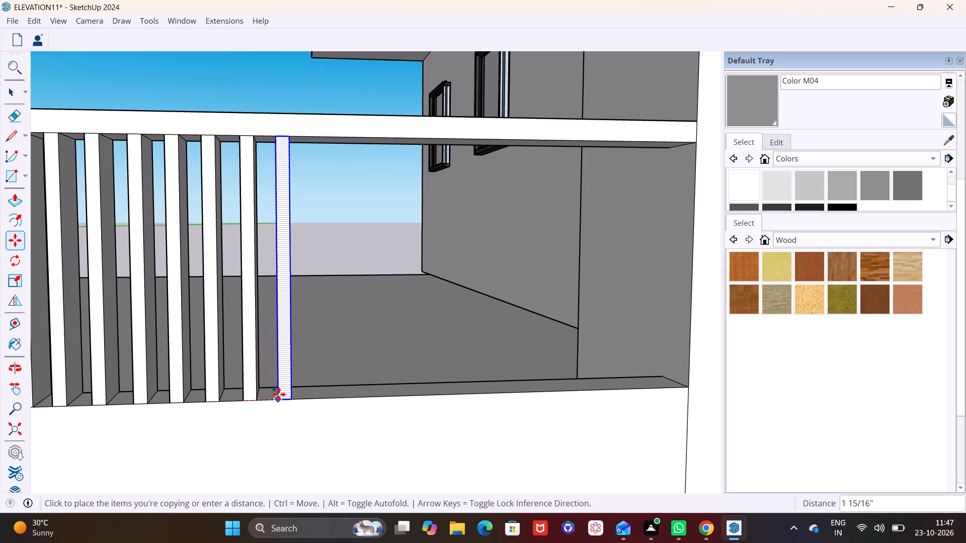
click(279, 394)
Extend the baluster row with five more copies along the lower wall's top edge, about 2" apart.
click(280, 398)
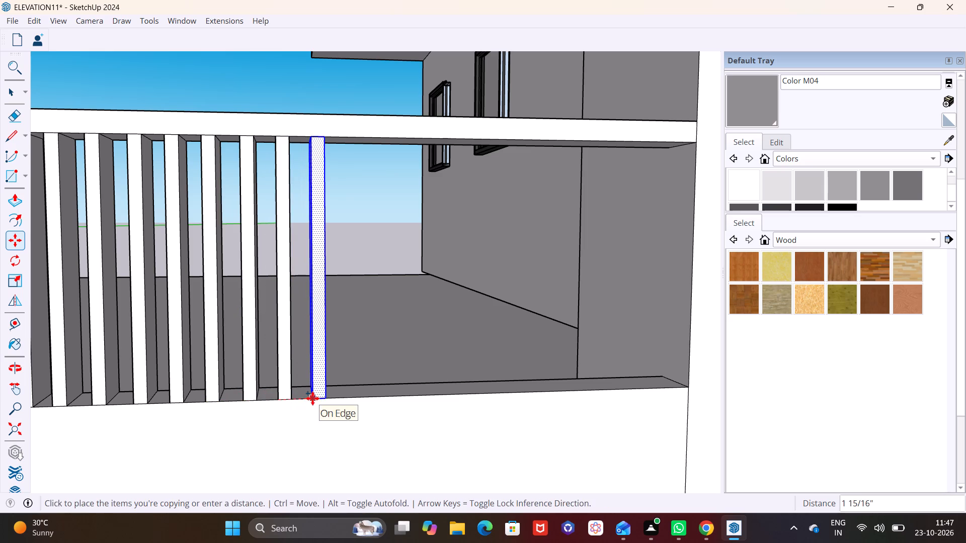
click(312, 398)
click(313, 398)
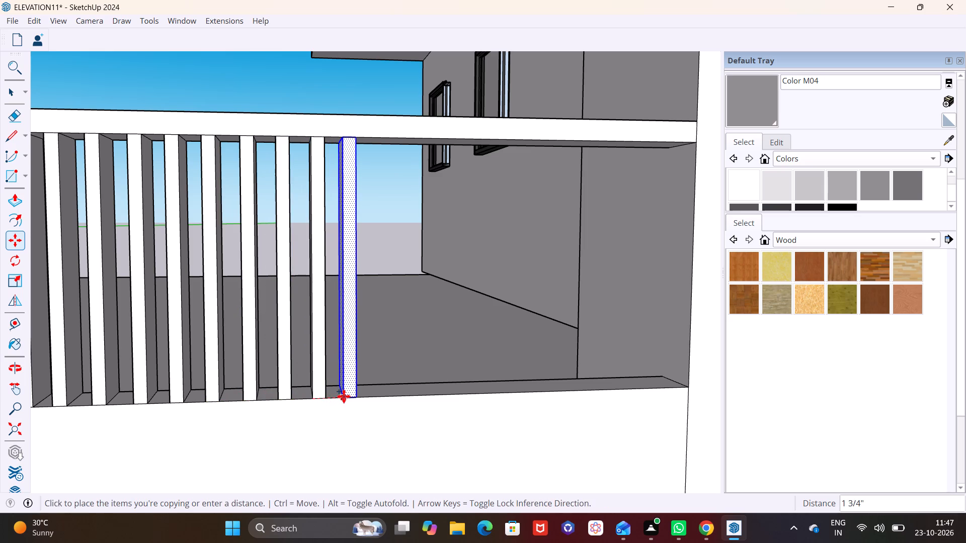
click(351, 396)
click(353, 397)
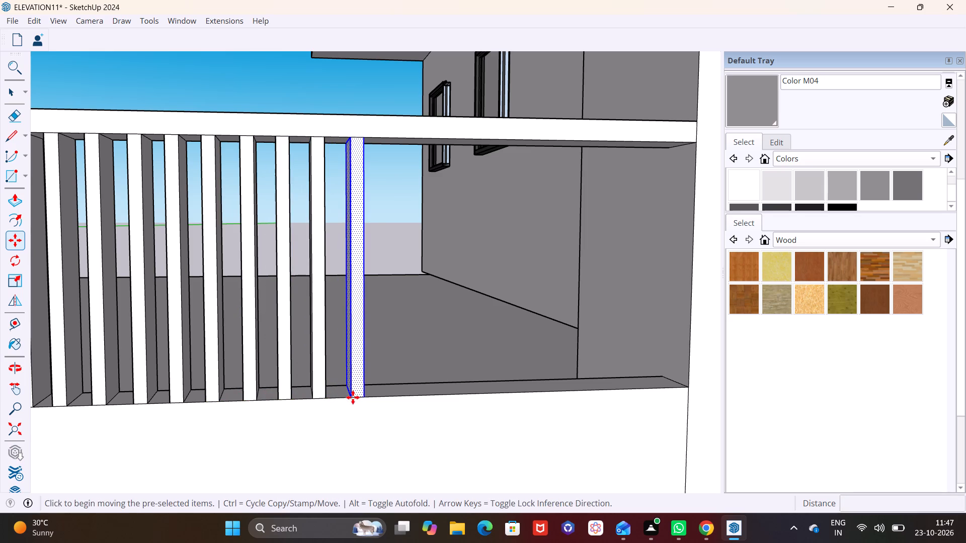
click(387, 395)
click(384, 395)
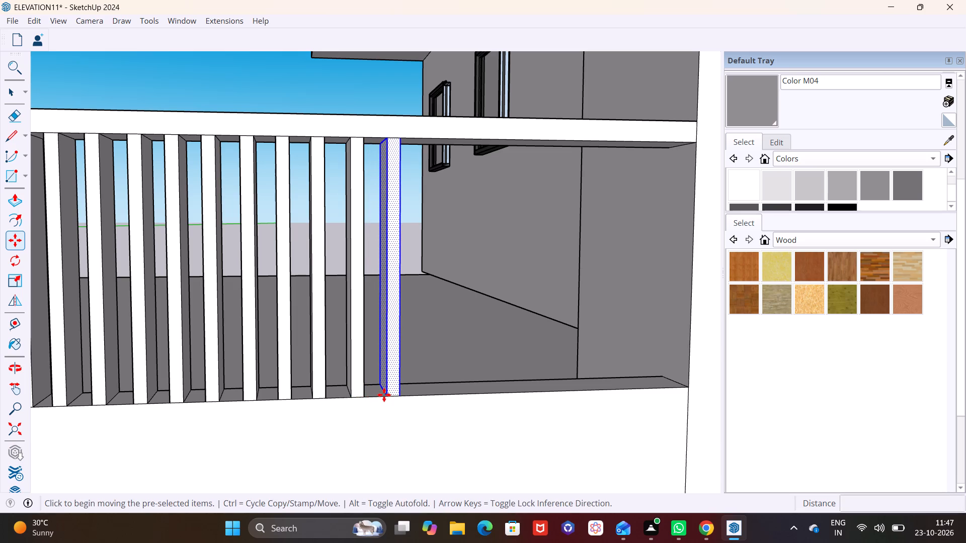
click(427, 393)
click(423, 392)
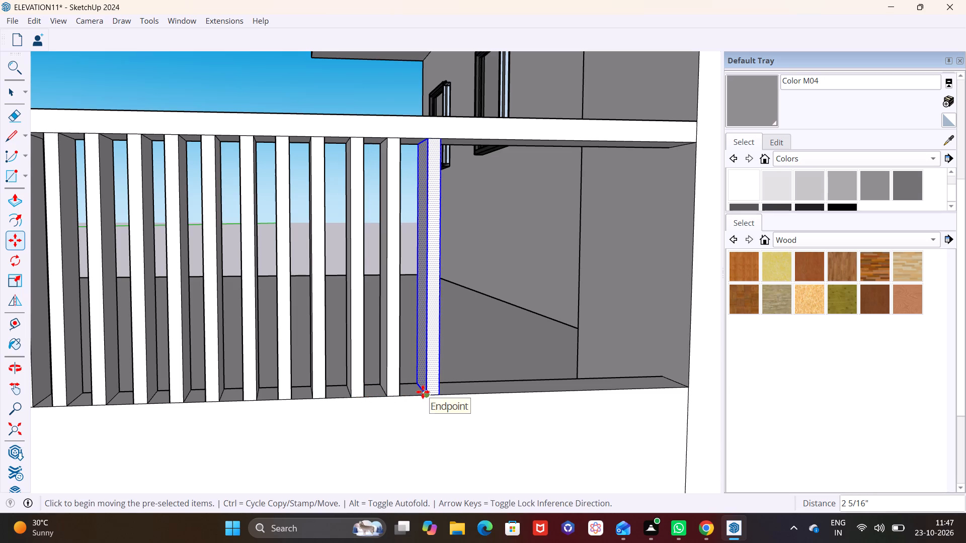
click(463, 388)
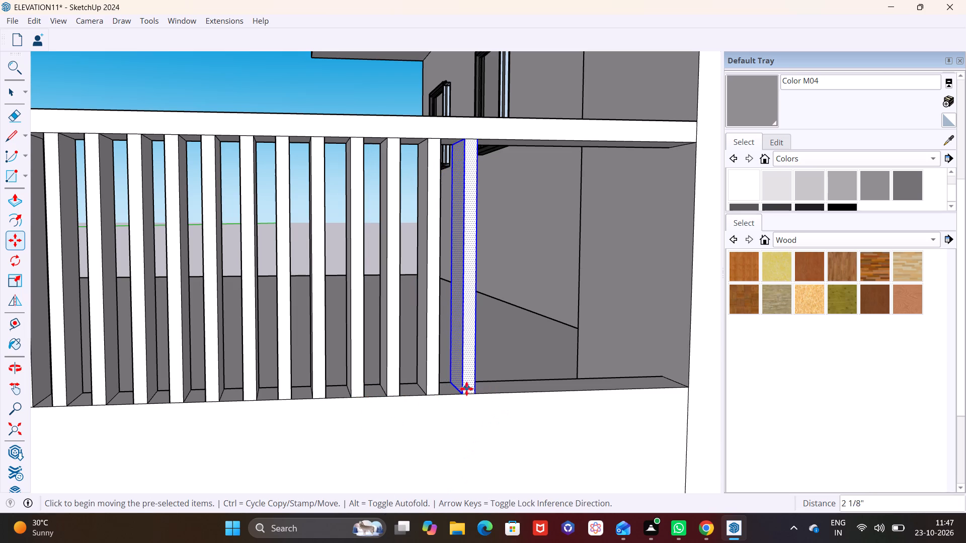
Add five more baluster copies, about 2 1/4" apart, to fill the remaining opening up to the tall wall block.
click(465, 390)
click(500, 386)
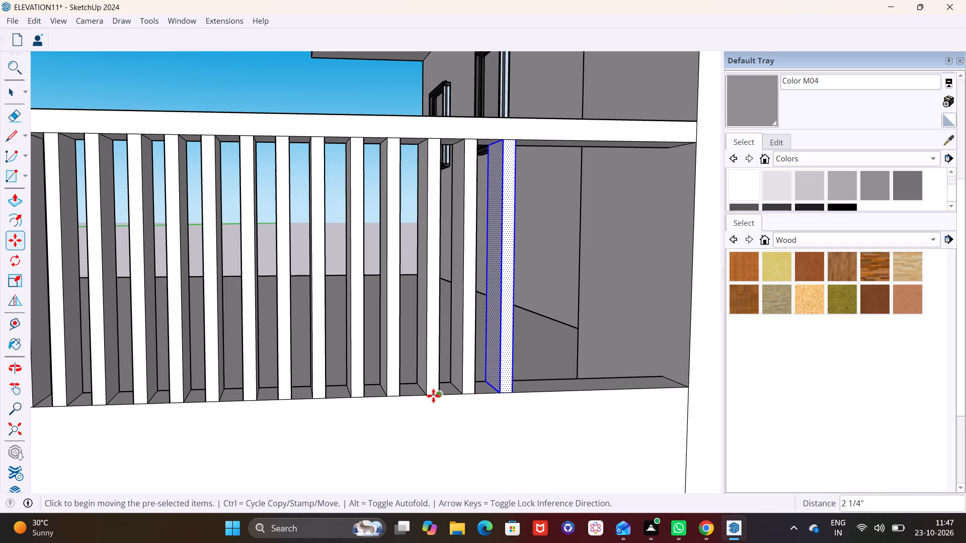
click(503, 389)
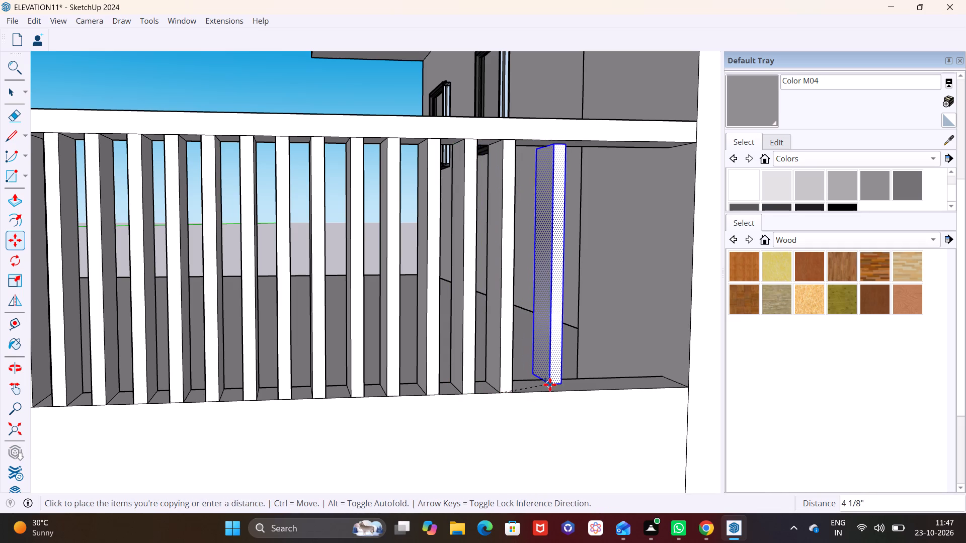
click(534, 390)
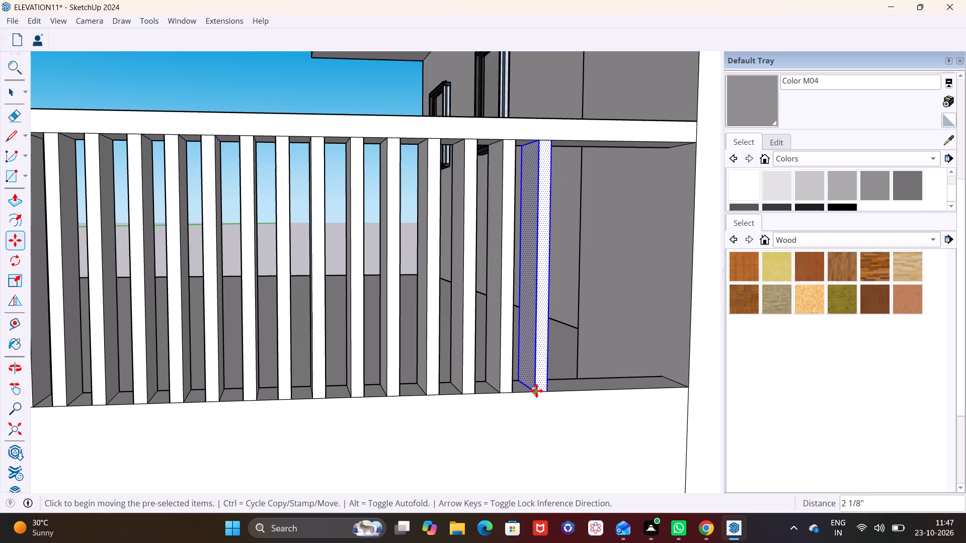
click(536, 391)
click(570, 386)
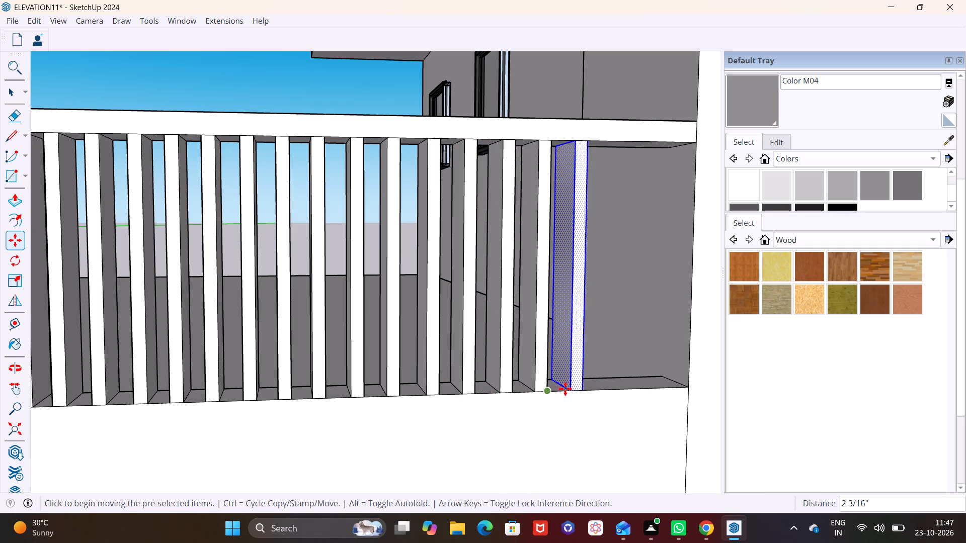
click(569, 389)
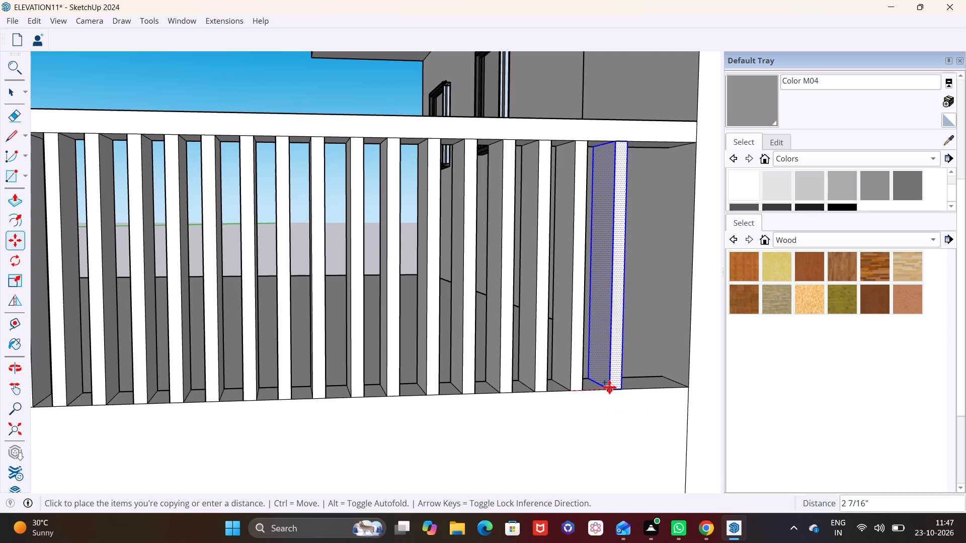
click(609, 387)
scroll(604, 379, down, 2)
shift+middle_drag(604, 365, 435, 388)
scroll(460, 404, up, 2)
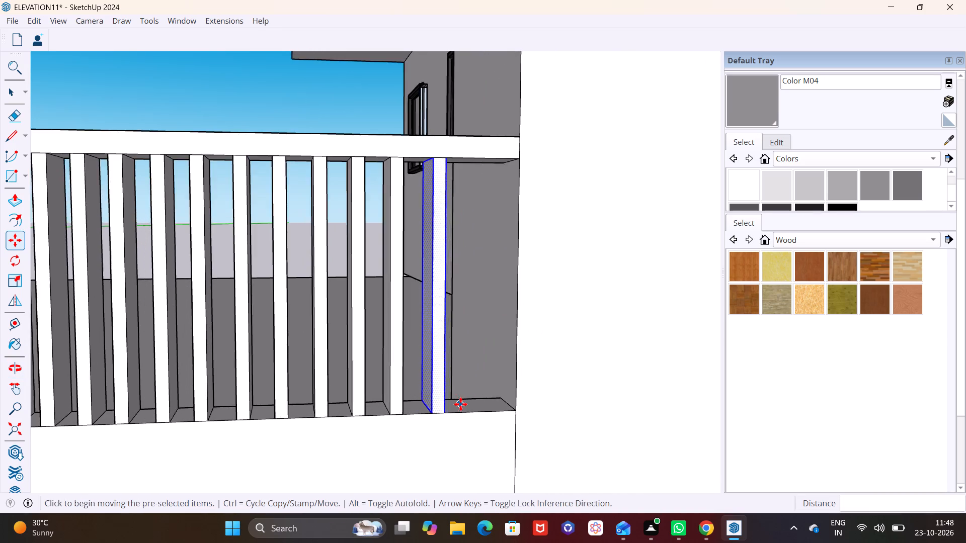
middle_drag(462, 404, 414, 404)
click(434, 413)
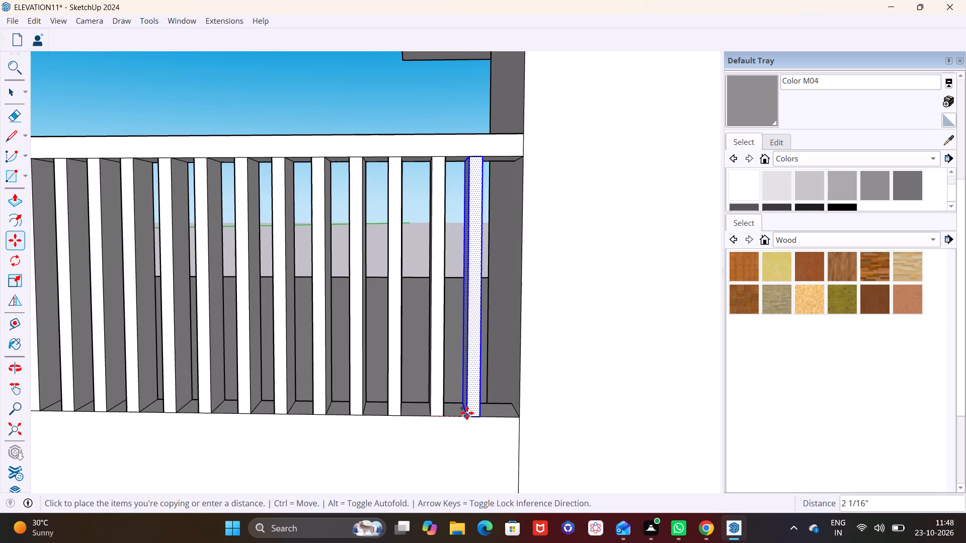
click(470, 413)
key(space)
click(552, 406)
Paint the front face and outer end face of the railing's frame with Color M08.
scroll(555, 406, down, 6)
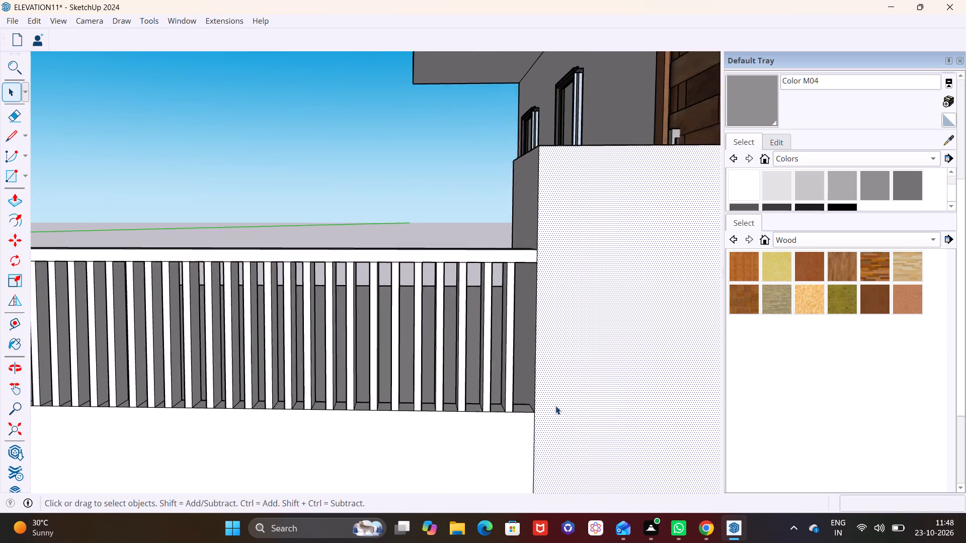
scroll(555, 406, down, 10)
middle_drag(502, 408, 525, 370)
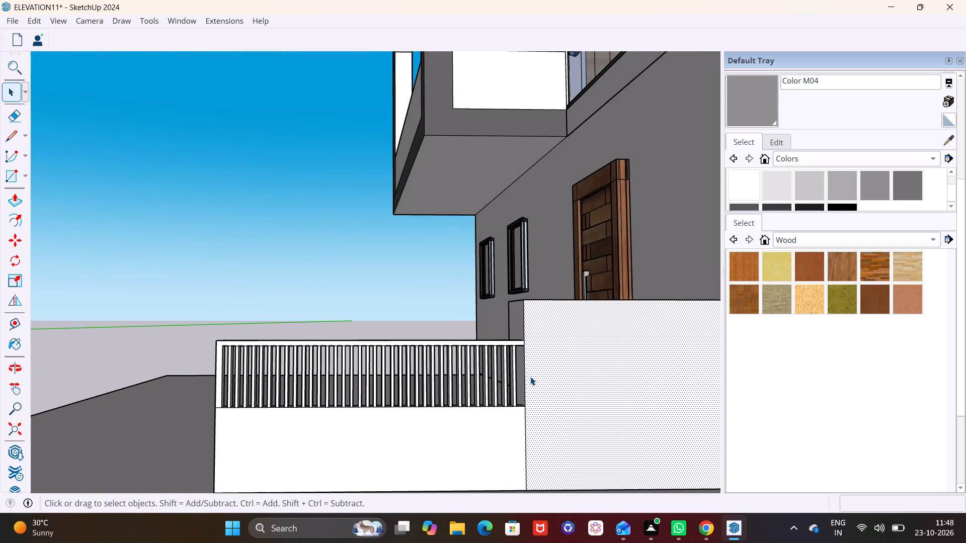
scroll(499, 375, up, 2)
middle_drag(470, 374, 533, 398)
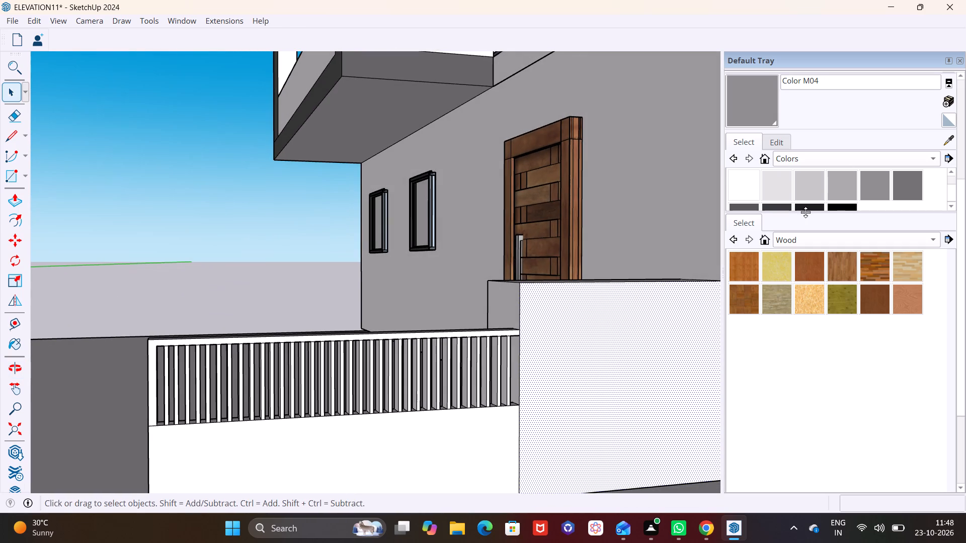
click(815, 204)
scroll(321, 377, up, 7)
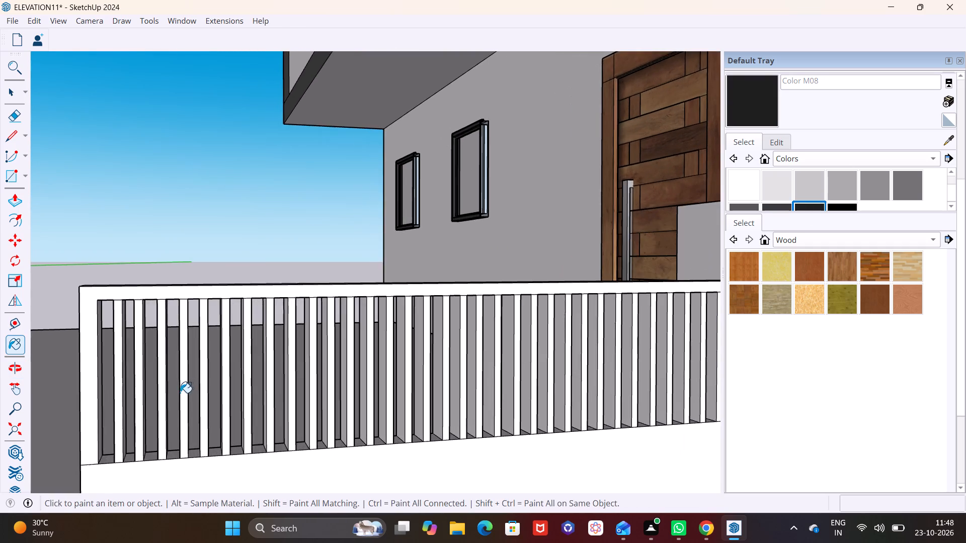
middle_drag(191, 388, 306, 295)
scroll(575, 116, up, 1)
shift+middle_drag(492, 120, 349, 265)
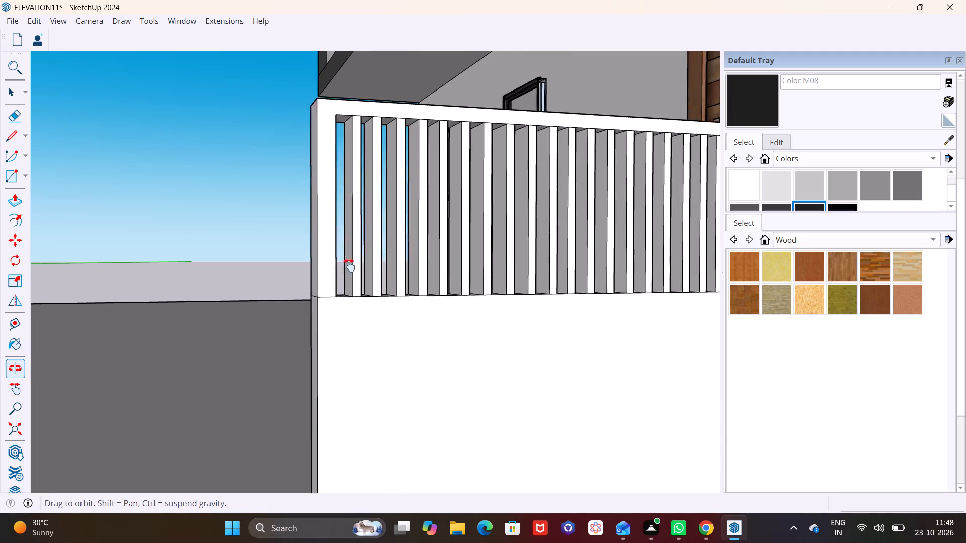
shift+middle_drag(349, 265, 337, 286)
click(319, 259)
middle_drag(312, 257, 362, 295)
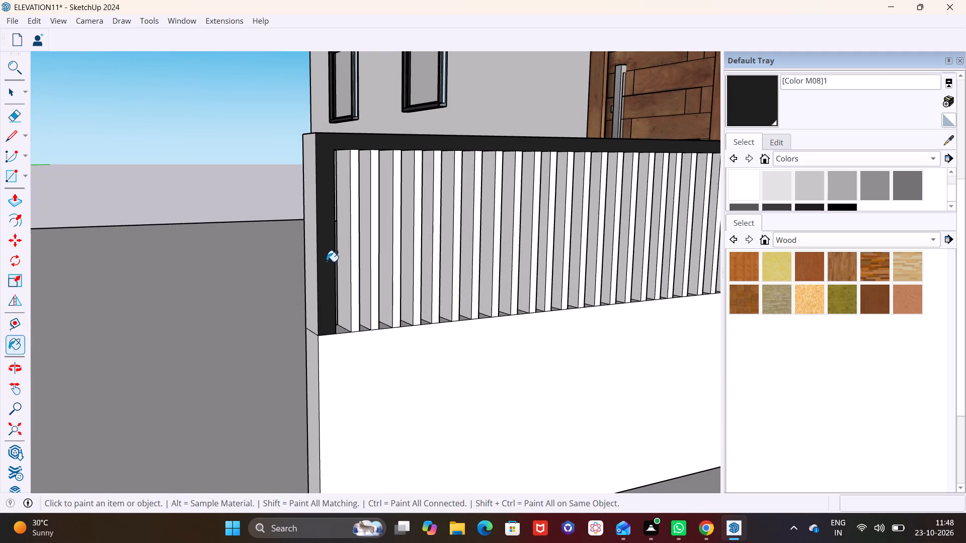
click(309, 252)
Paint the top face and house-side face of the railing's frame with the same Color M08.
middle_drag(364, 198, 334, 304)
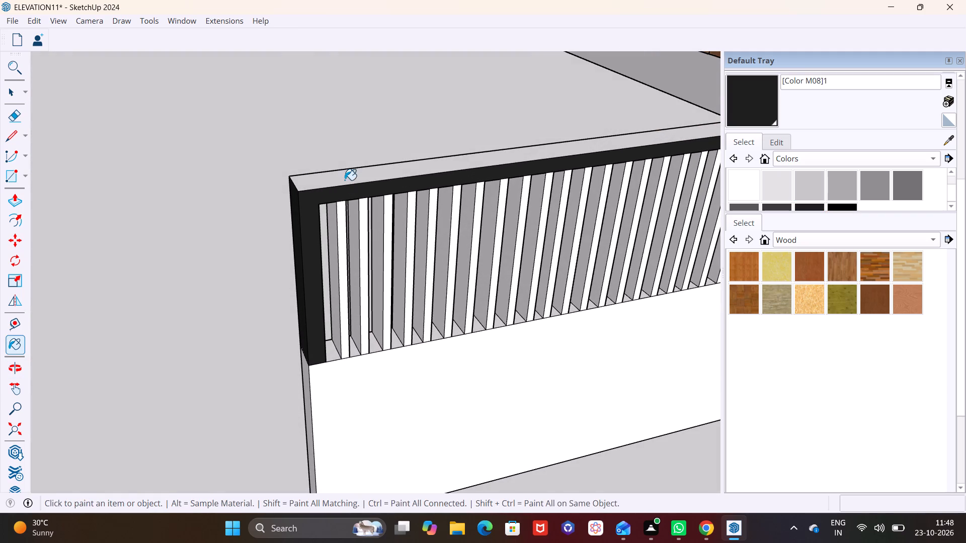
click(345, 180)
middle_drag(359, 243, 685, 280)
middle_drag(358, 251, 493, 249)
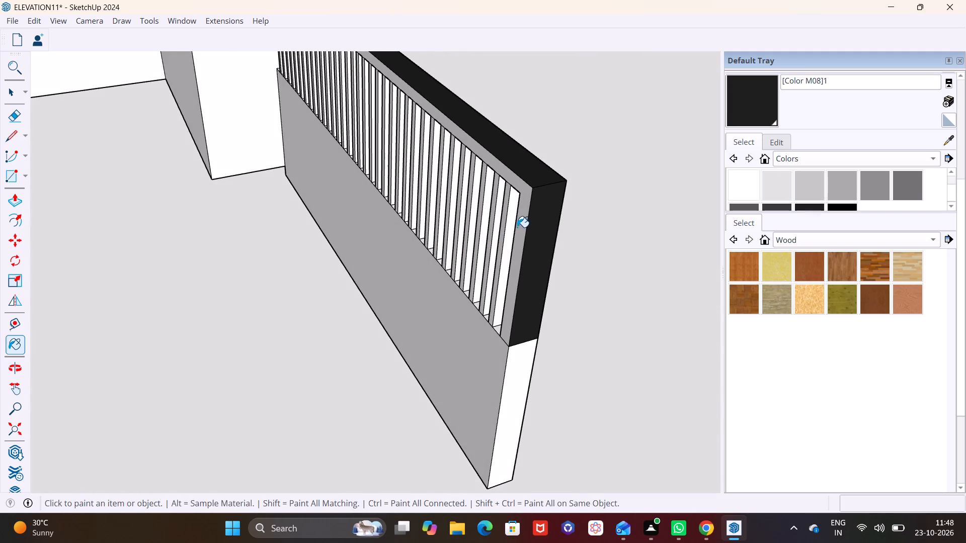
click(522, 226)
middle_drag(522, 226, 213, 208)
scroll(371, 257, up, 4)
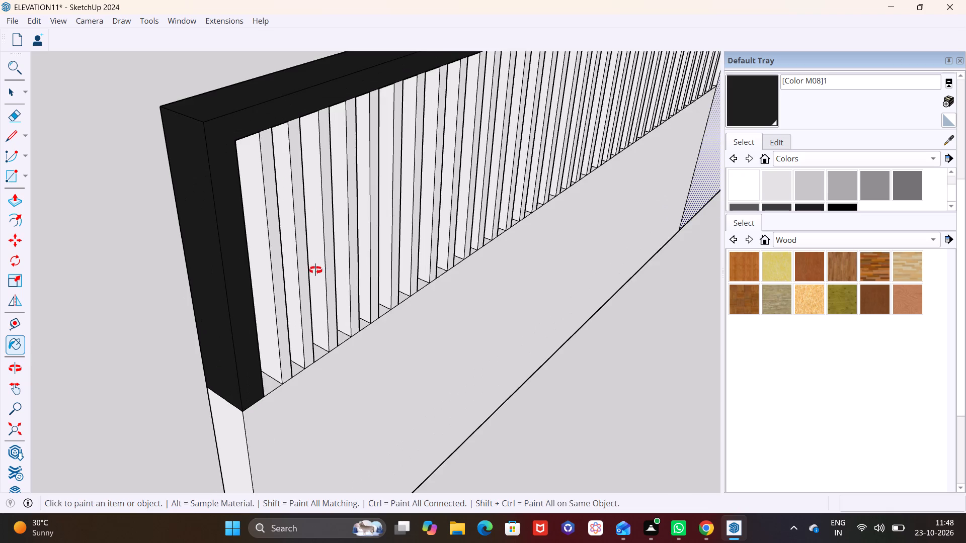
Paint the front faces and free-end-facing sides of the first six balusters at the railing's outer end with Color M08.
middle_drag(315, 270, 212, 217)
click(197, 212)
click(191, 211)
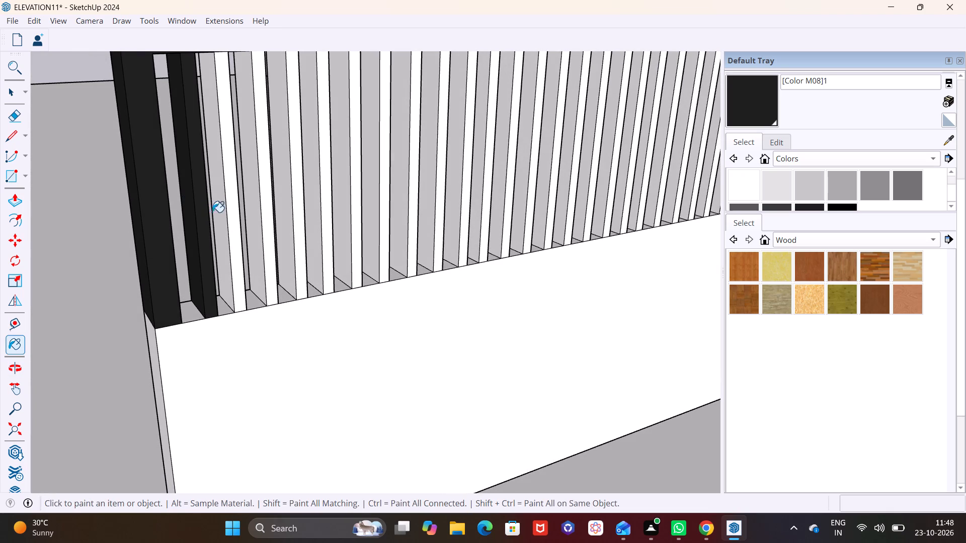
click(219, 197)
click(229, 194)
click(253, 199)
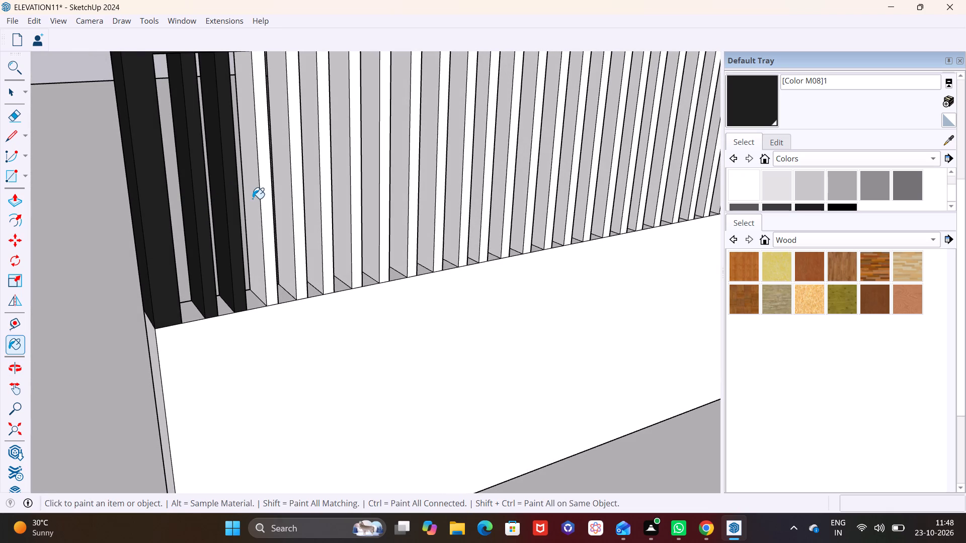
click(266, 196)
click(282, 193)
click(294, 193)
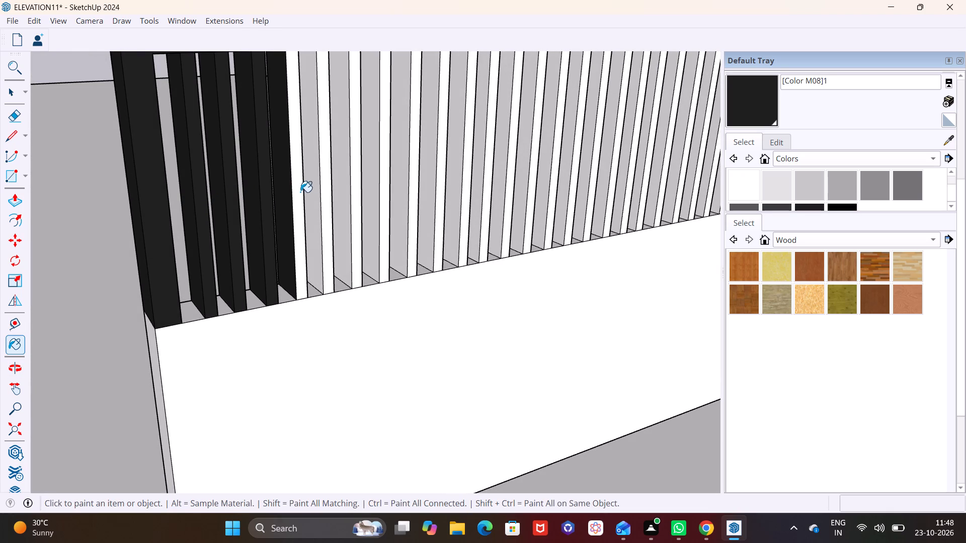
click(314, 192)
click(323, 192)
click(342, 191)
click(352, 191)
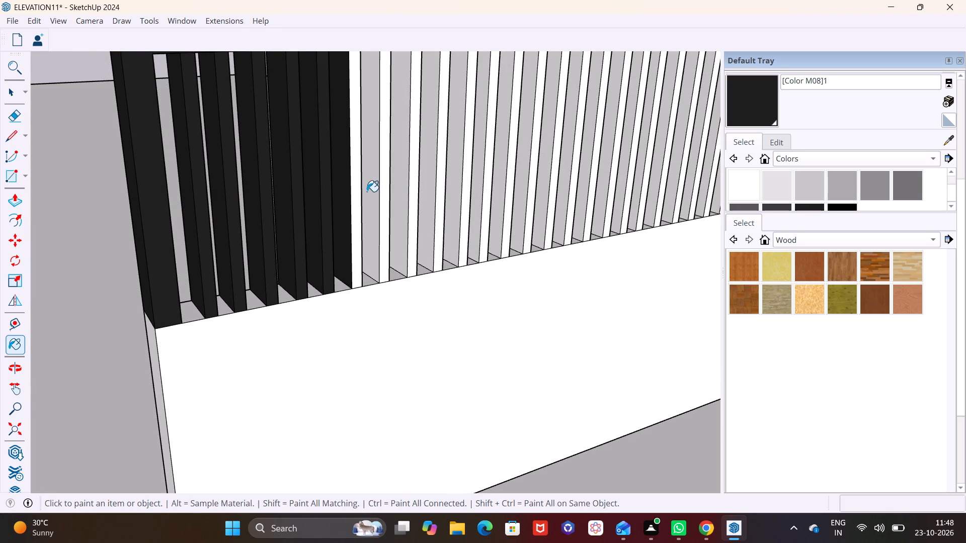
click(355, 194)
Paint the front and free-end-facing side of the next eight balusters along the railing with Color M08.
scroll(352, 201, down, 3)
middle_drag(338, 216, 197, 288)
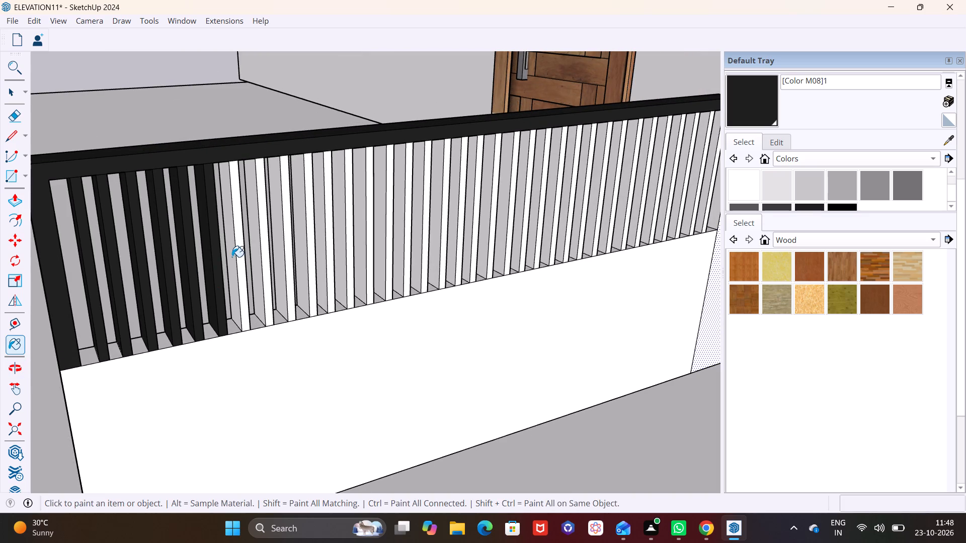
click(232, 257)
click(239, 253)
click(254, 242)
scroll(269, 238, up, 2)
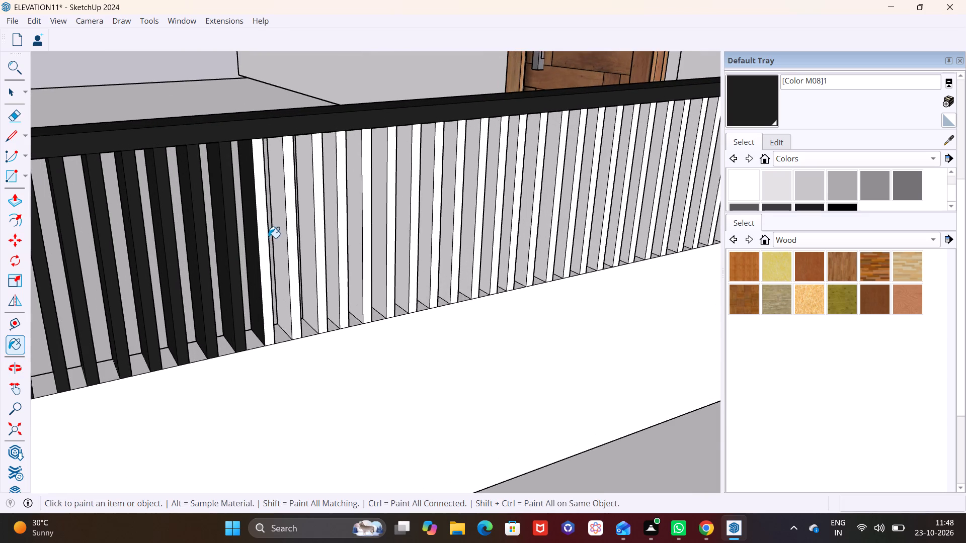
scroll(268, 238, up, 2)
click(258, 247)
click(287, 235)
click(301, 230)
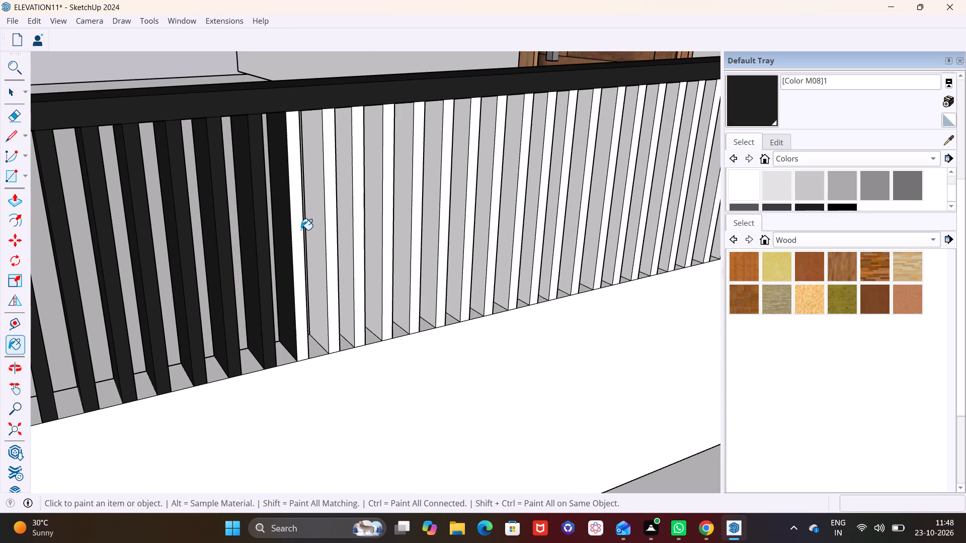
click(318, 229)
click(330, 222)
click(344, 221)
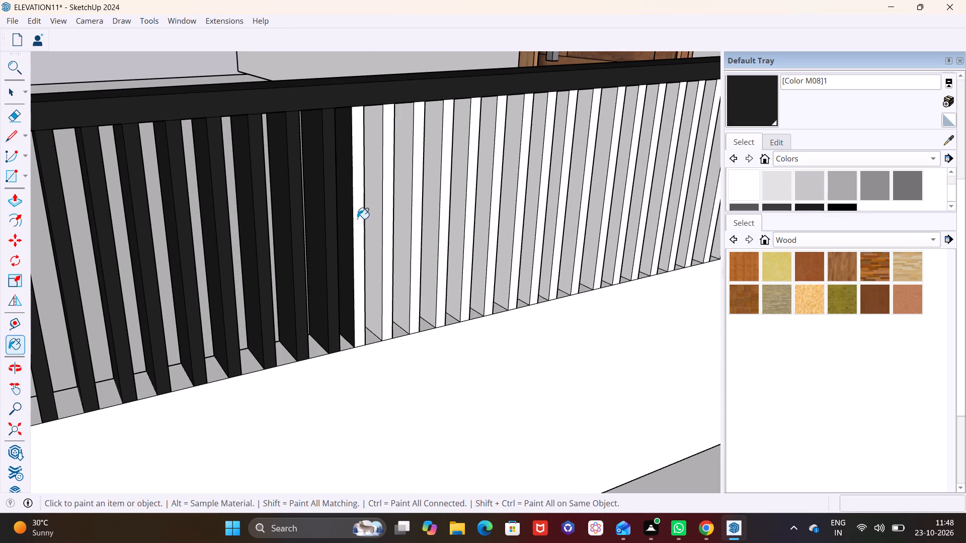
click(357, 219)
click(374, 219)
click(385, 218)
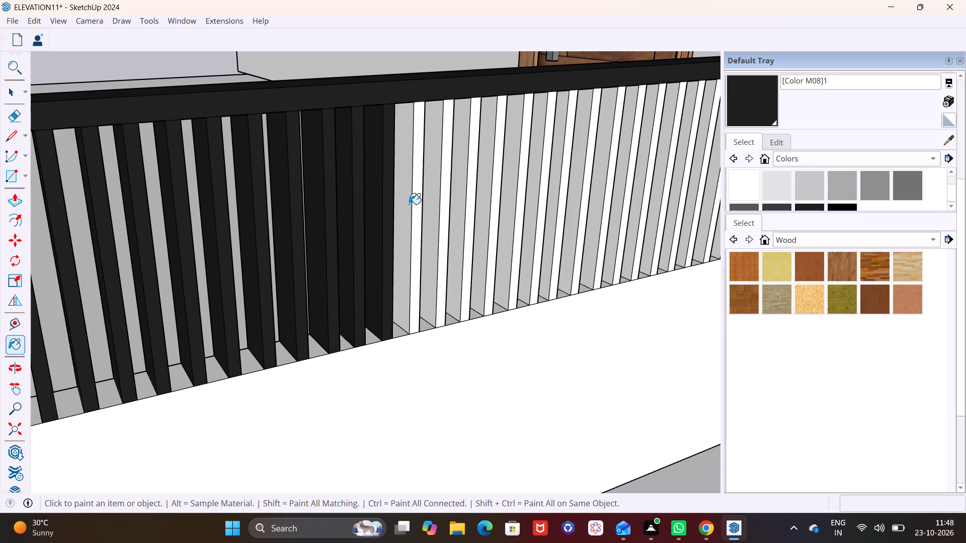
click(409, 204)
click(414, 202)
click(433, 201)
click(443, 196)
Continue with Color M08 on the front and free-end-facing side of the next seven balusters across the railing's middle.
scroll(453, 209, down, 2)
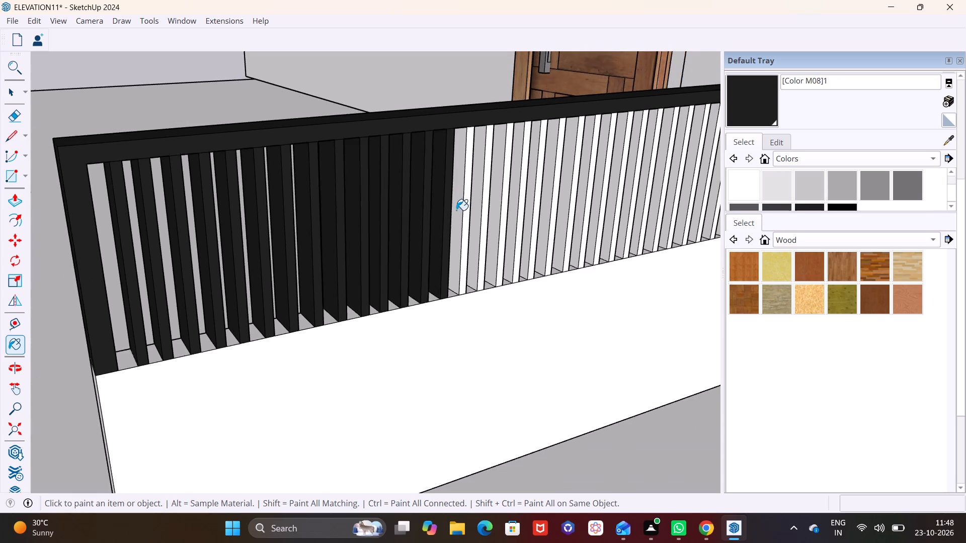
scroll(456, 210, down, 4)
middle_drag(449, 213, 378, 156)
scroll(401, 187, down, 3)
shift+middle_drag(498, 208, 350, 274)
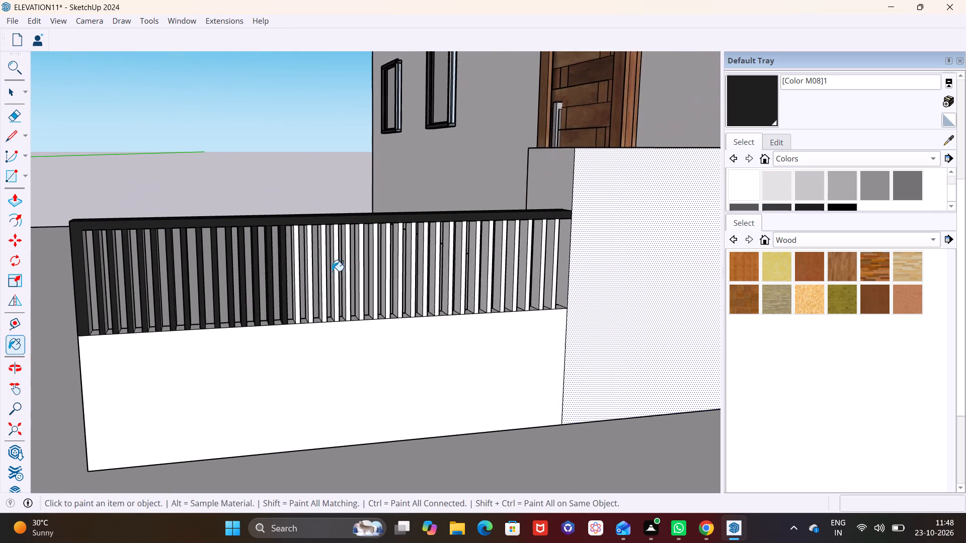
scroll(331, 270, up, 9)
scroll(274, 293, down, 2)
click(278, 295)
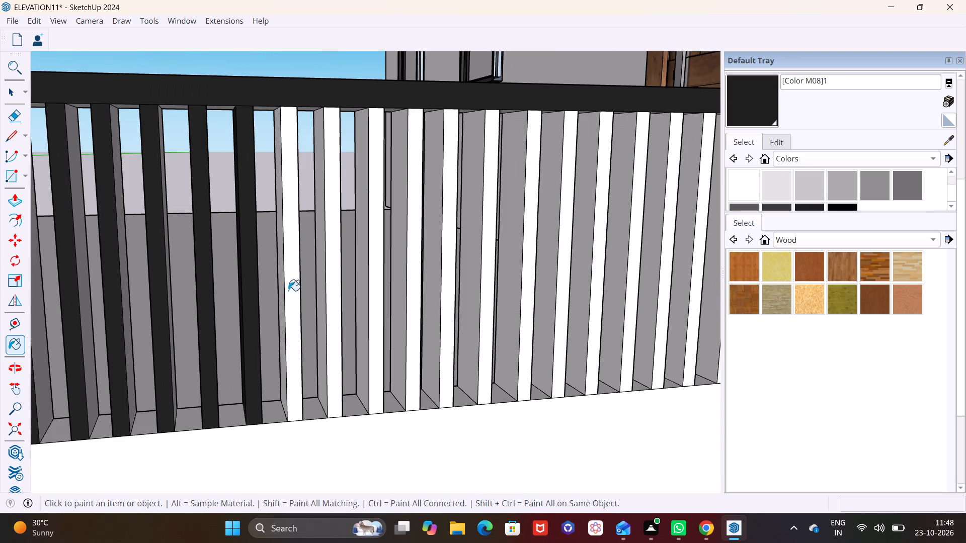
click(292, 288)
click(280, 288)
click(322, 276)
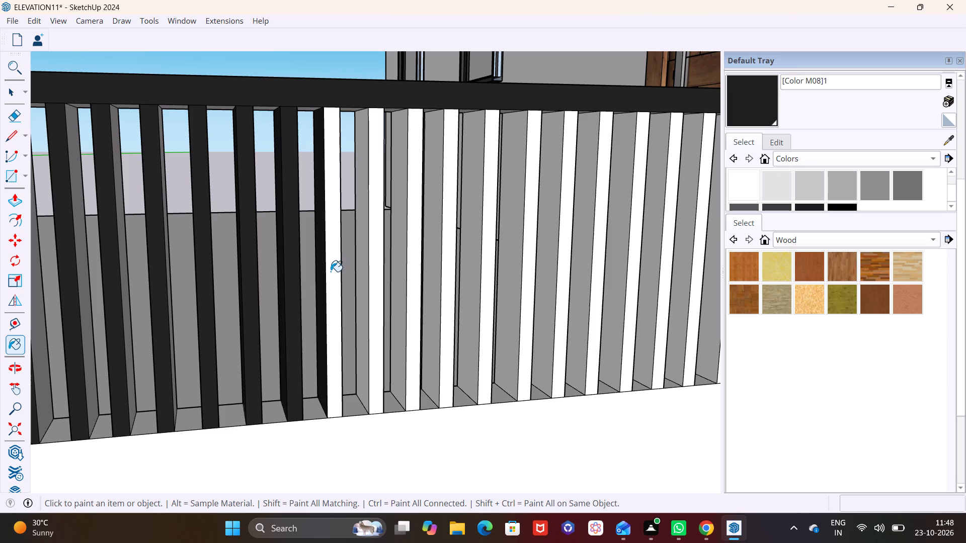
click(331, 271)
click(366, 267)
click(379, 267)
click(403, 263)
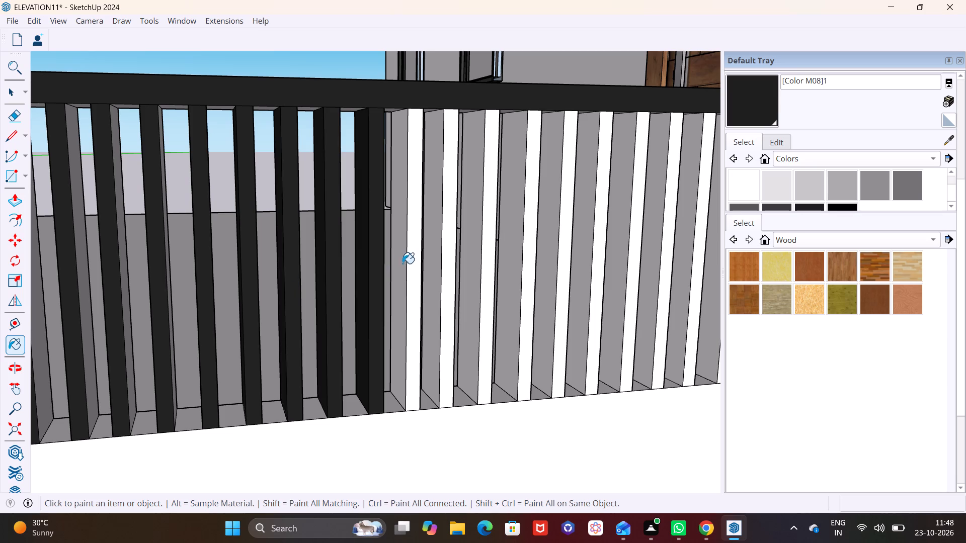
click(414, 259)
click(437, 256)
click(447, 251)
click(468, 250)
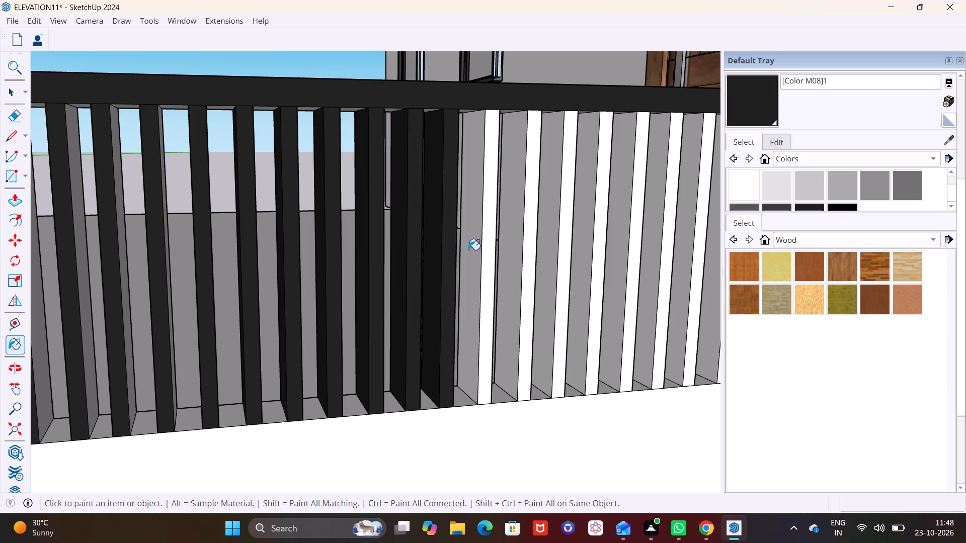
click(486, 249)
click(513, 248)
click(528, 248)
Paint the next six balusters toward the tall wall block, covering front and free-end-facing side with Color M08.
scroll(529, 255, down, 3)
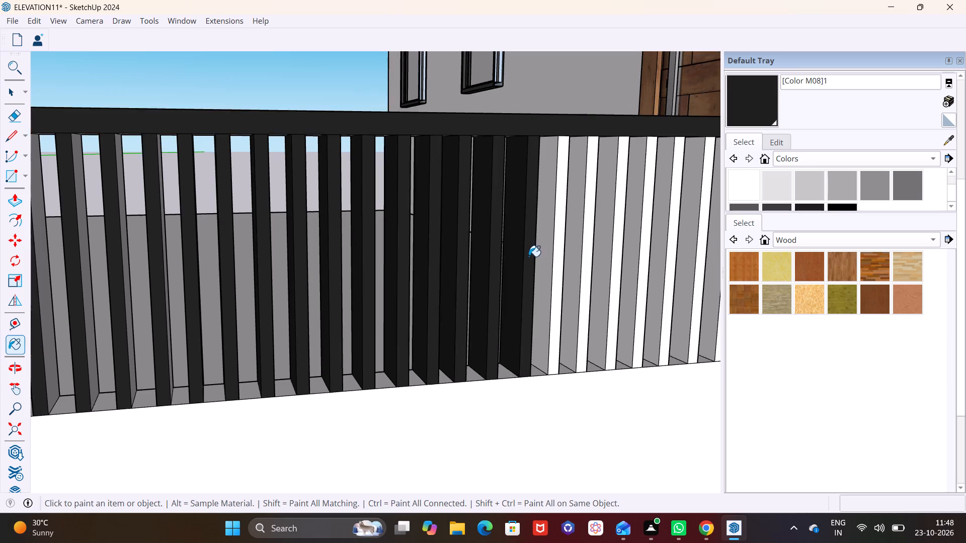
shift+middle_drag(529, 256, 290, 295)
scroll(305, 291, up, 3)
scroll(343, 301, down, 2)
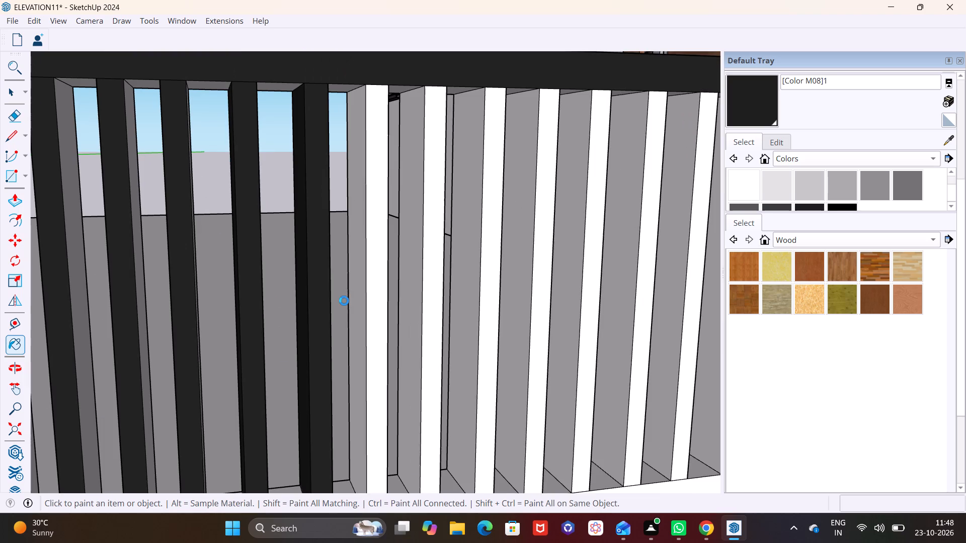
click(357, 296)
click(377, 294)
click(415, 275)
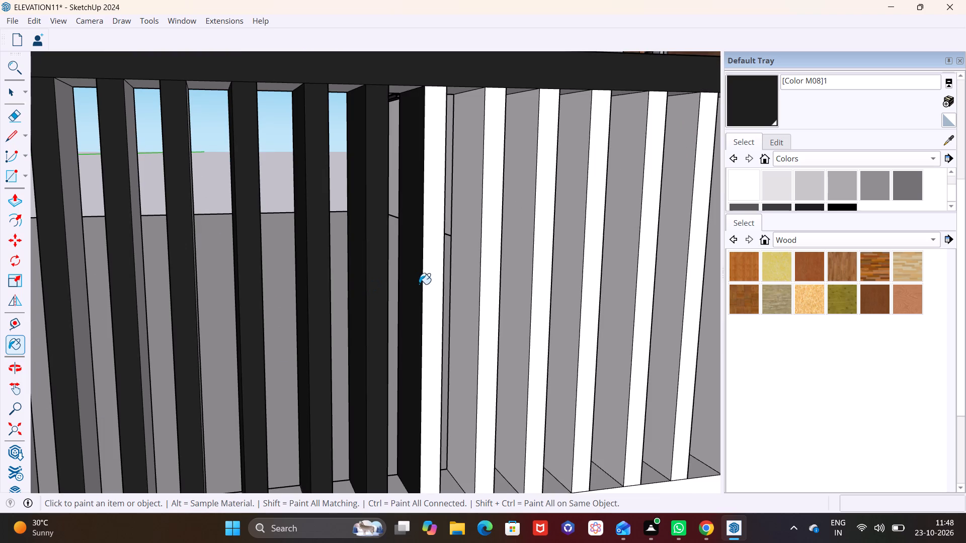
click(421, 284)
click(426, 283)
click(466, 286)
click(486, 288)
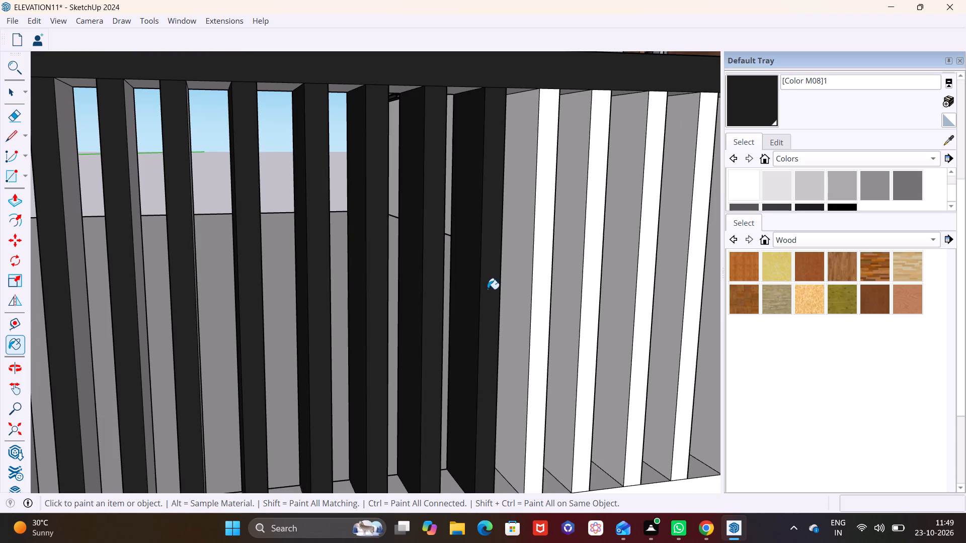
click(513, 291)
click(546, 292)
click(568, 296)
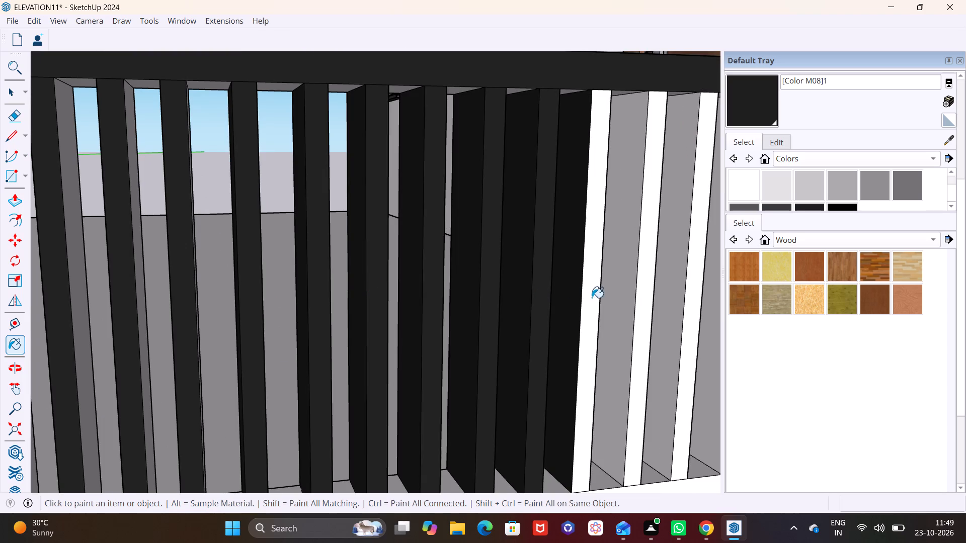
click(592, 298)
click(621, 306)
click(635, 306)
click(641, 306)
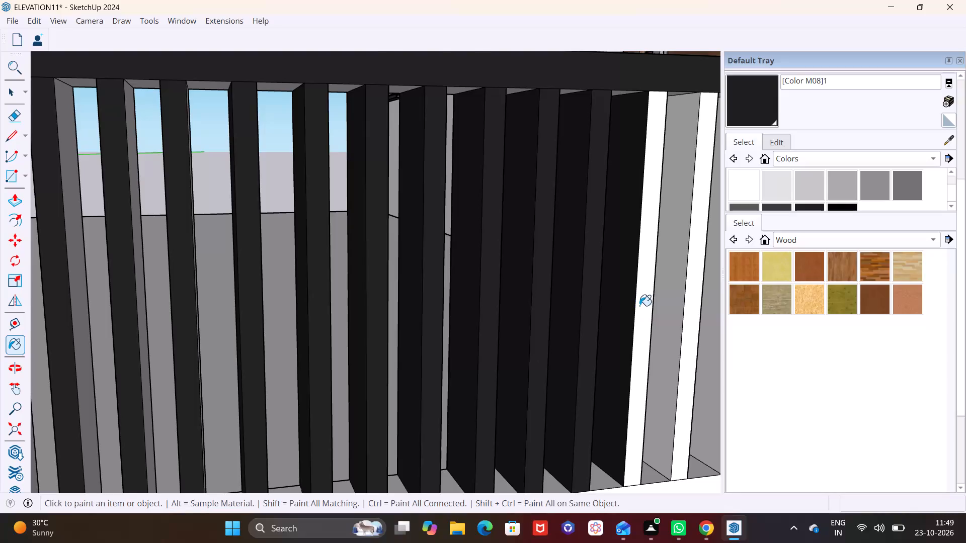
Apply Color M08 to the front and free-end-facing side of the next three unpainted balusters.
scroll(639, 306, down, 3)
middle_drag(639, 306, 386, 312)
scroll(401, 306, up, 2)
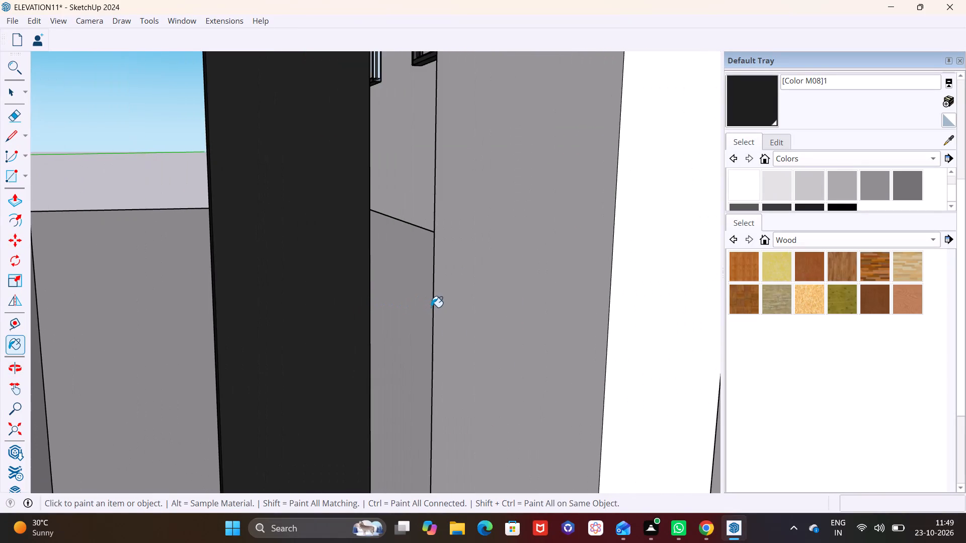
scroll(433, 307, down, 6)
click(468, 313)
click(544, 319)
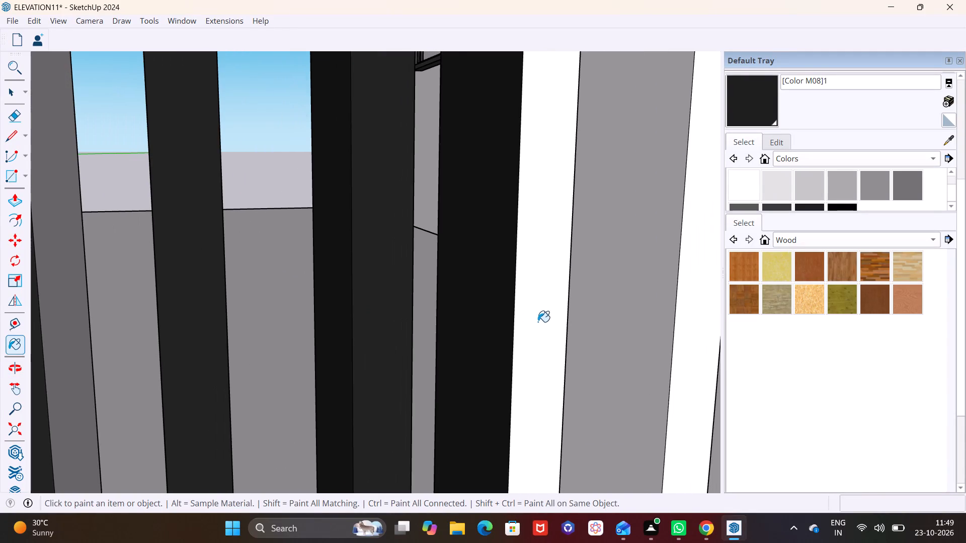
scroll(520, 325, down, 3)
shift+middle_drag(521, 323, 334, 328)
scroll(383, 324, down, 3)
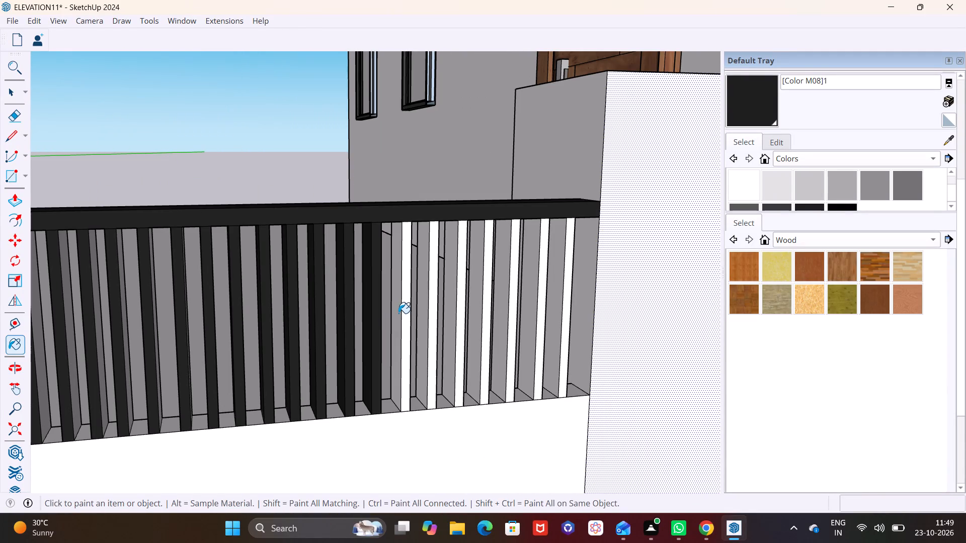
click(398, 313)
click(405, 306)
scroll(406, 306, up, 2)
click(420, 316)
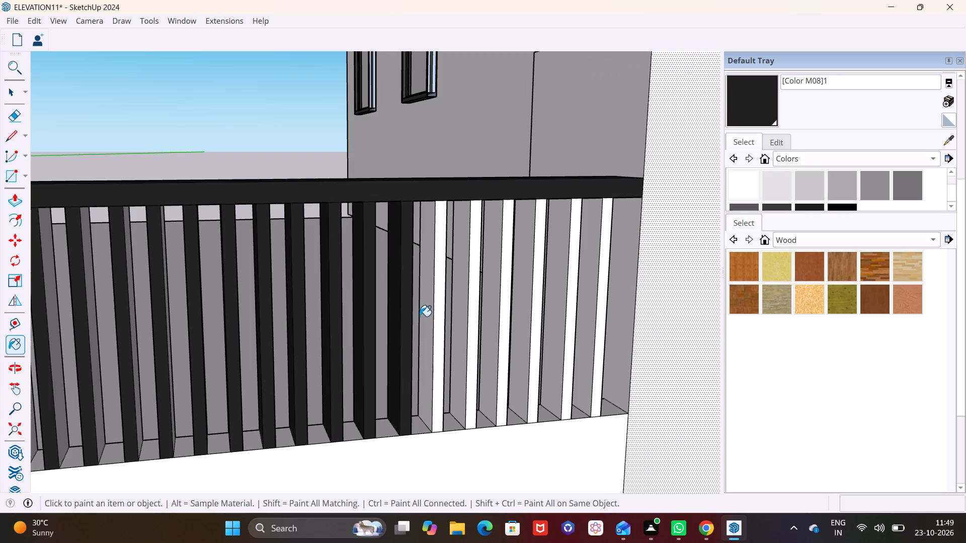
click(428, 312)
click(438, 312)
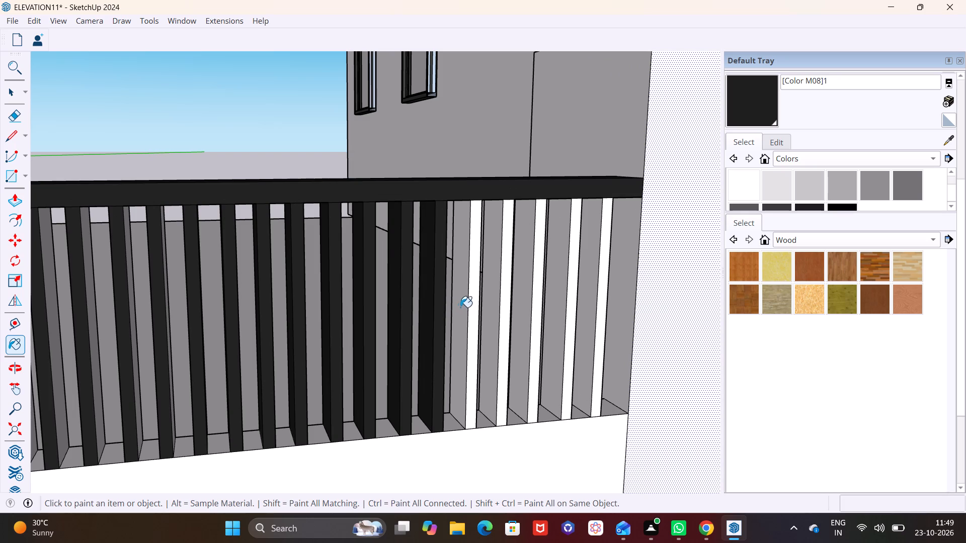
Paint the front and free-end-facing side of the last five balusters beside the tall wall block with Color M08.
click(463, 307)
click(473, 300)
click(494, 290)
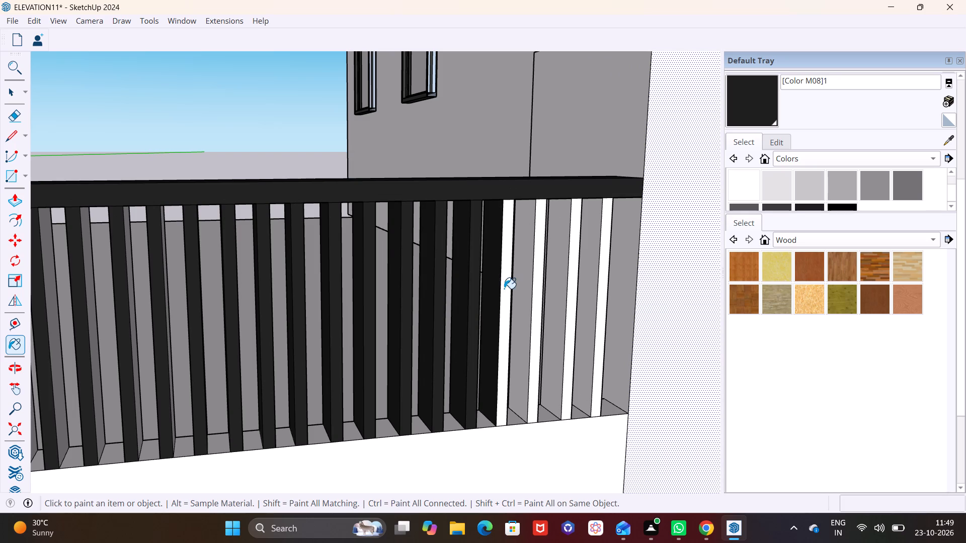
click(504, 289)
click(533, 292)
click(528, 290)
click(542, 286)
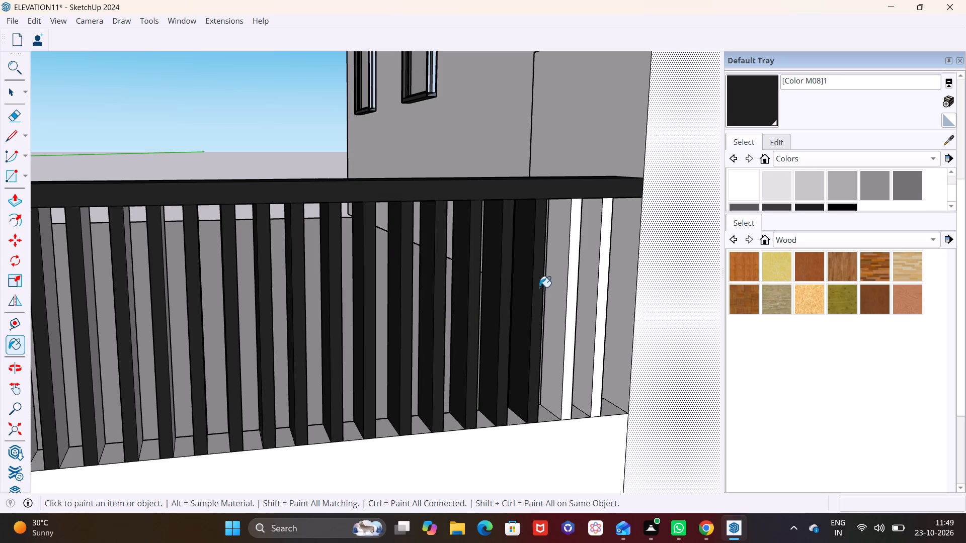
click(555, 287)
click(569, 285)
click(587, 289)
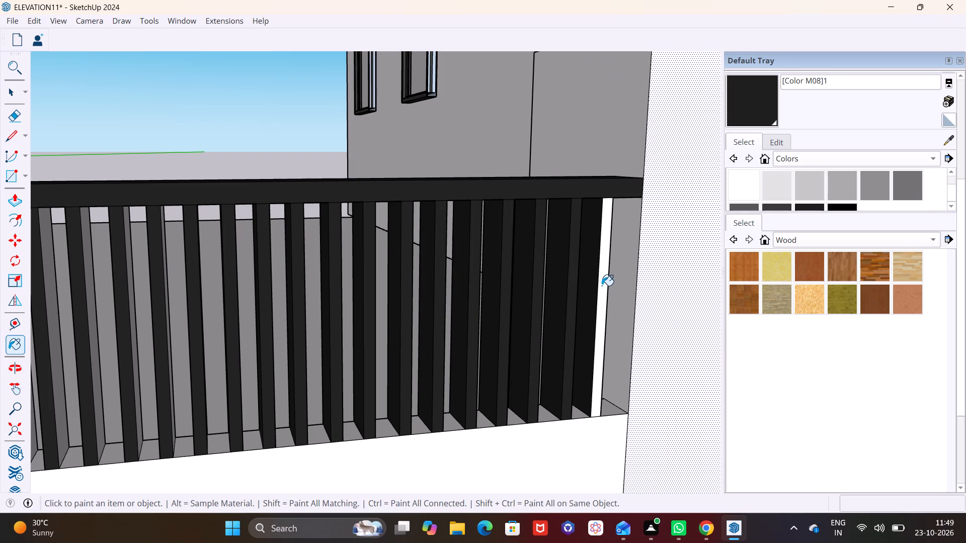
click(602, 286)
Paint the opposite side faces, facing the tall wall block, of the three balusters nearest that block with Color M08.
scroll(594, 288, down, 2)
middle_drag(593, 288, 497, 250)
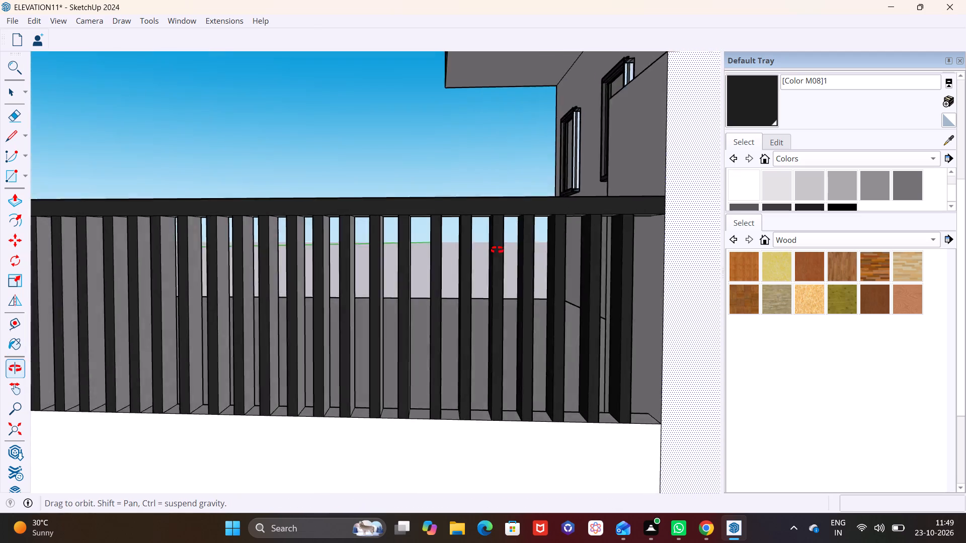
middle_drag(497, 250, 302, 322)
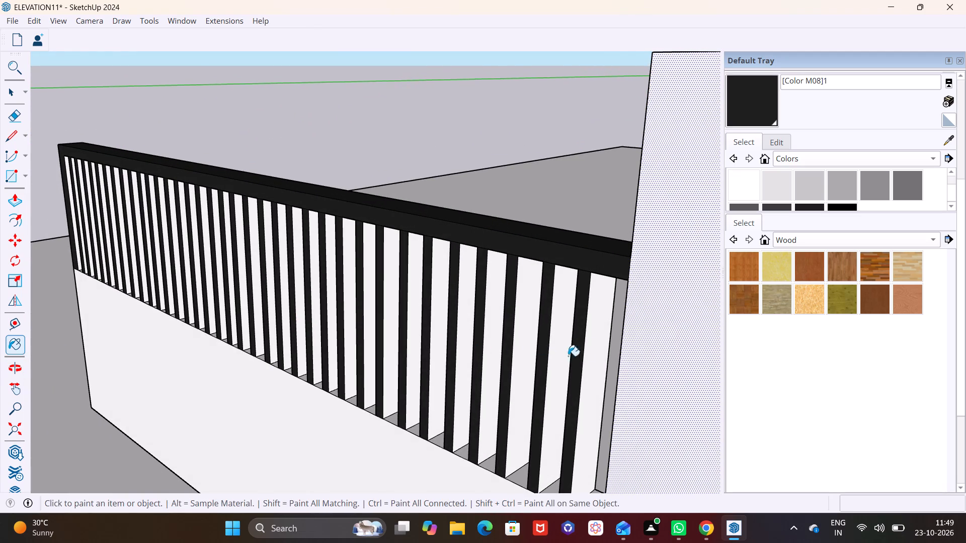
click(594, 353)
click(552, 350)
click(530, 349)
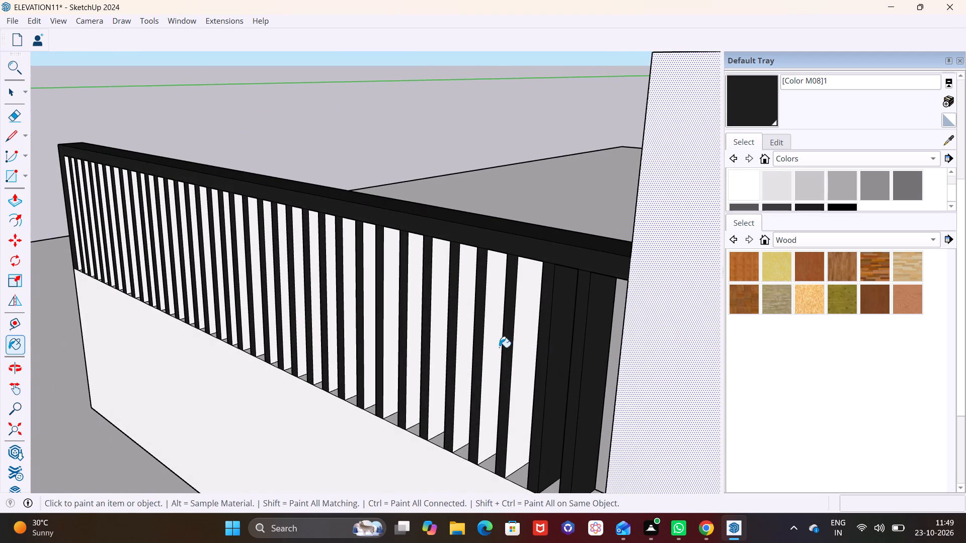
key(space)
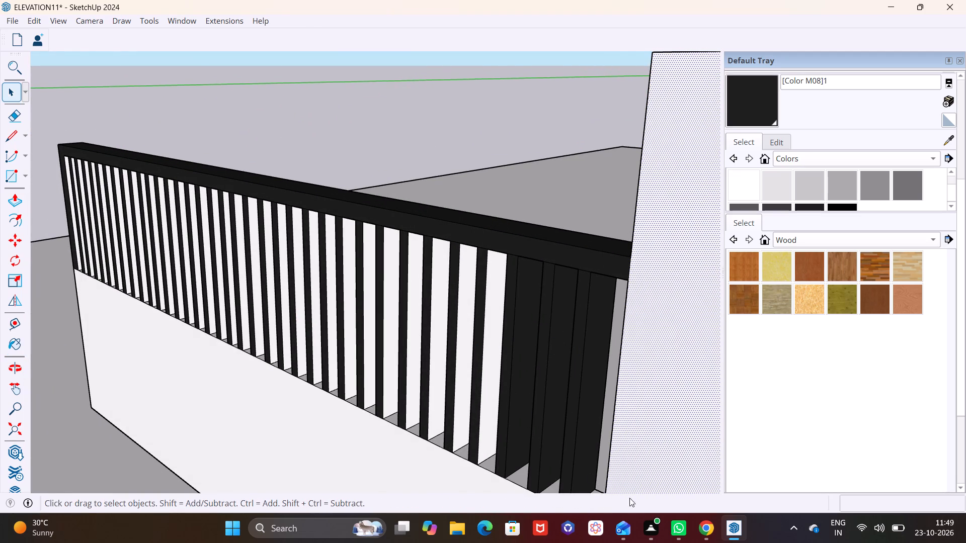
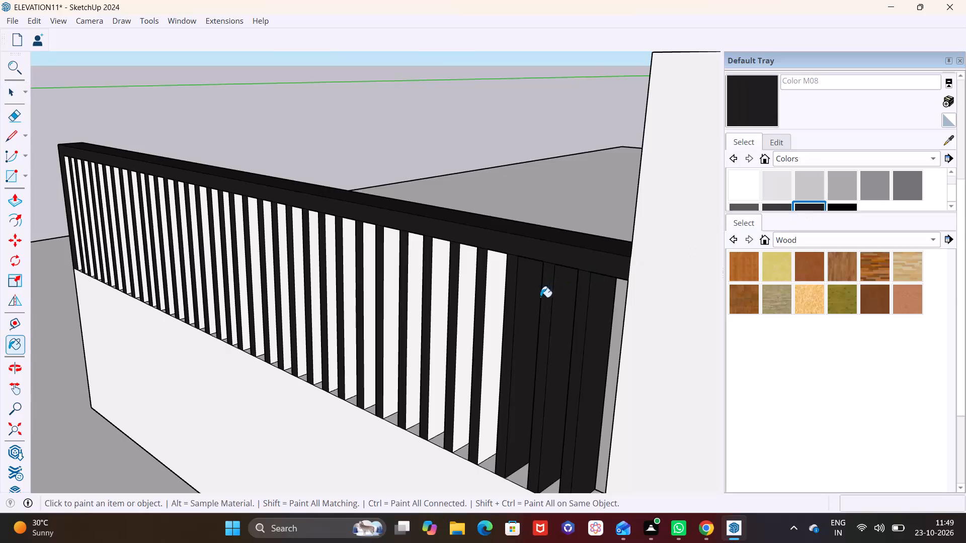
Paint the white side faces of the railing slats nearest the white wall with the near-black Color M08 material.
click(497, 309)
click(461, 304)
click(439, 306)
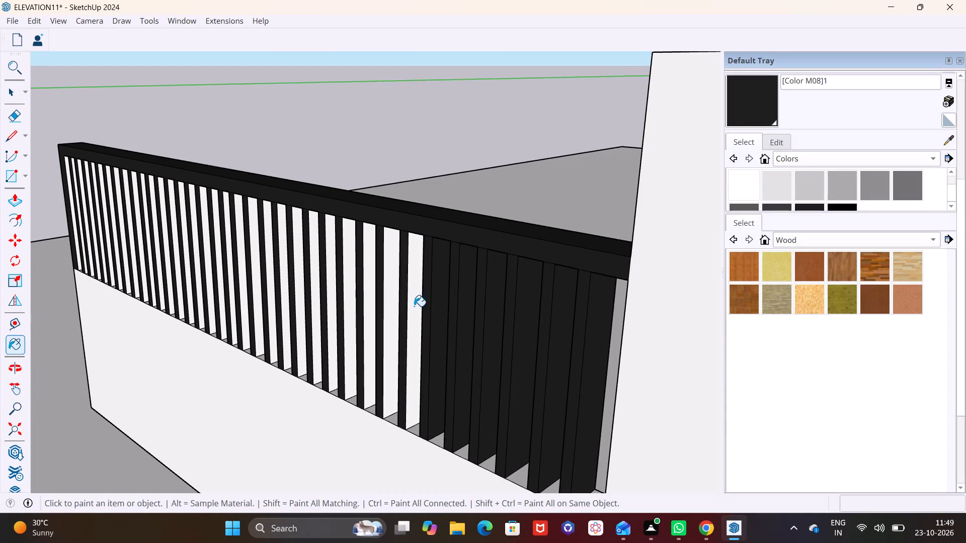
click(414, 306)
click(388, 302)
scroll(313, 316, up, 3)
click(390, 304)
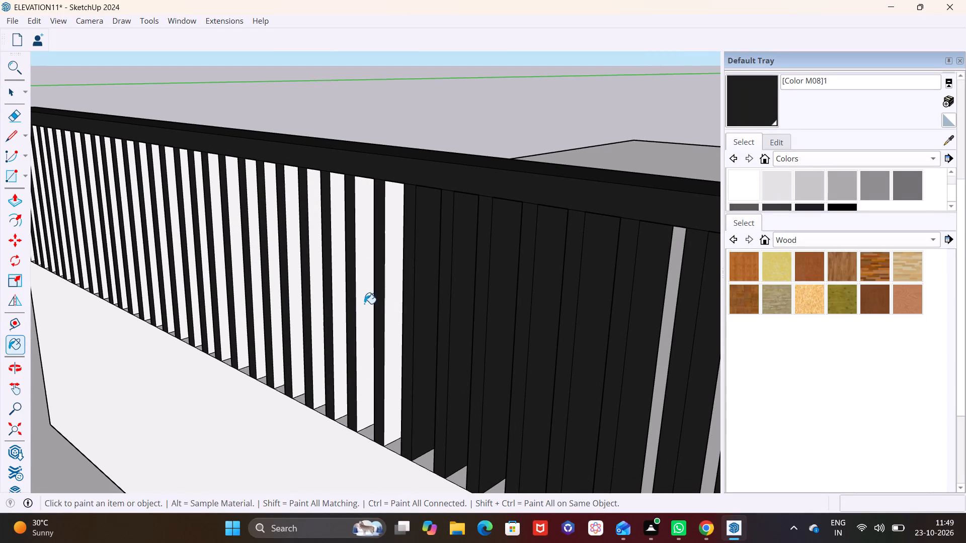
click(368, 302)
click(337, 296)
Apply Color M08 to the next group of white slat side faces, working towards the railing's free end.
scroll(441, 302, down, 3)
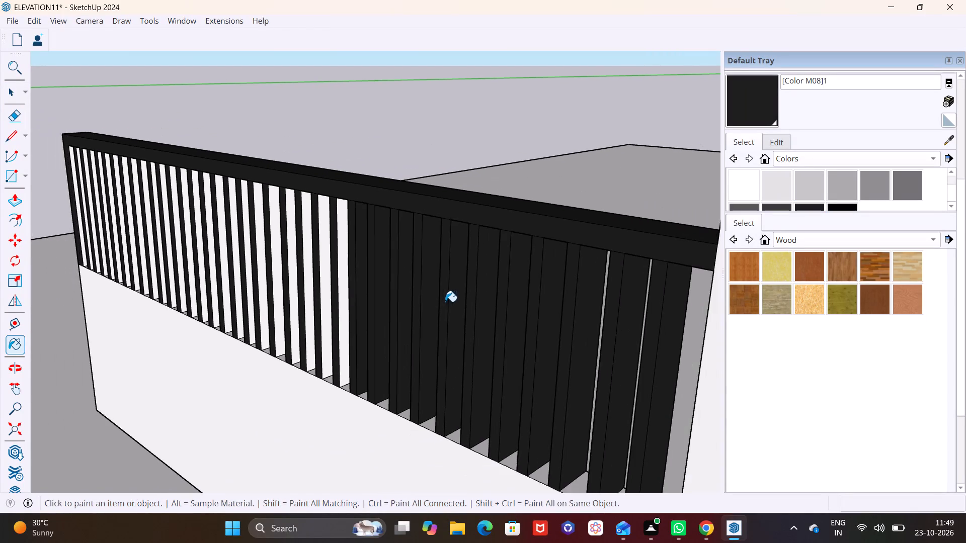
middle_drag(445, 302, 486, 286)
scroll(383, 280, up, 4)
click(384, 295)
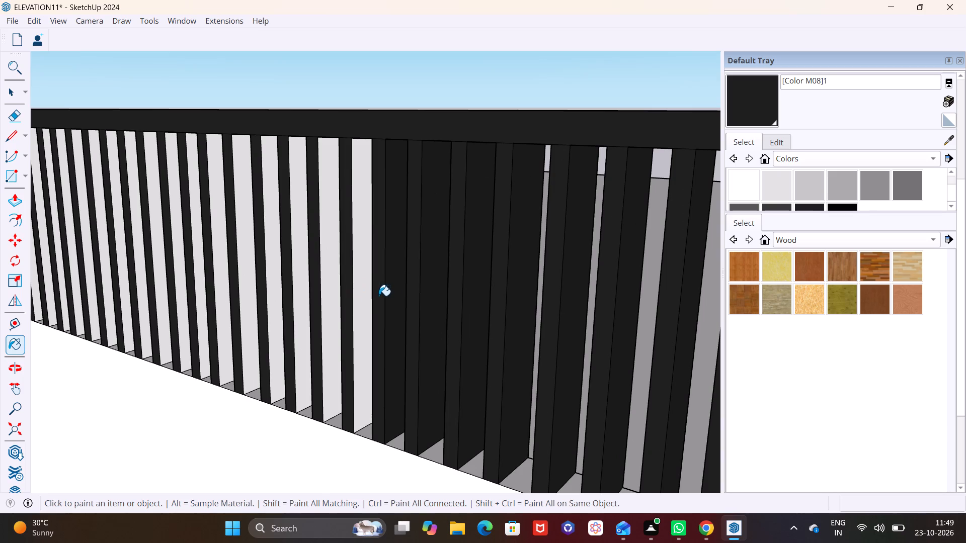
click(361, 296)
click(332, 296)
click(302, 297)
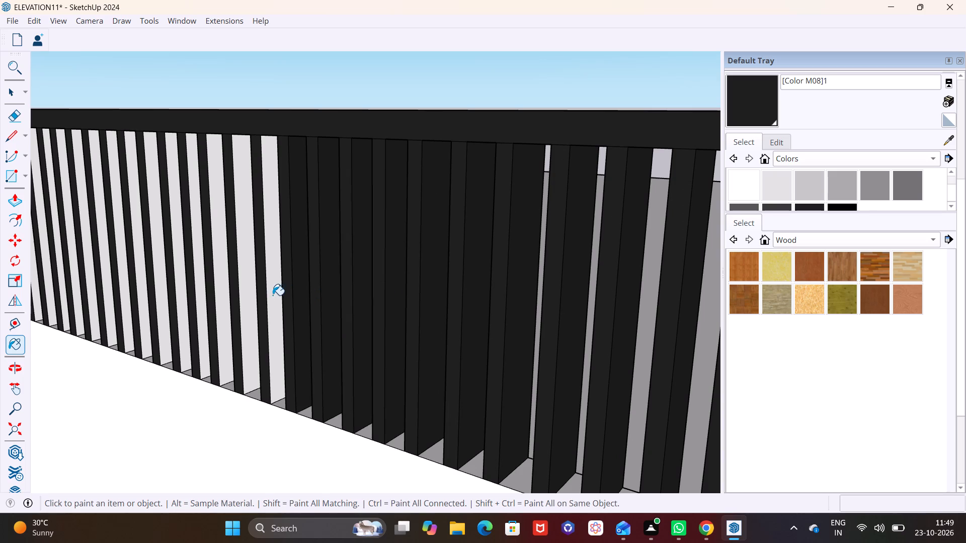
click(273, 295)
Paint the white side faces of the slats in the railing's middle section with Color M08.
middle_drag(273, 295, 483, 332)
scroll(465, 336, up, 2)
click(454, 337)
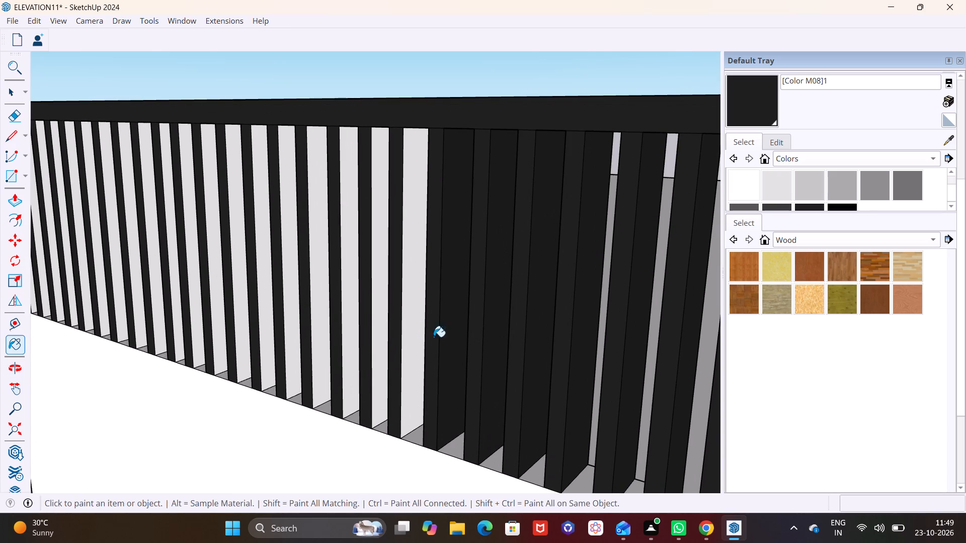
click(409, 331)
click(379, 330)
click(337, 326)
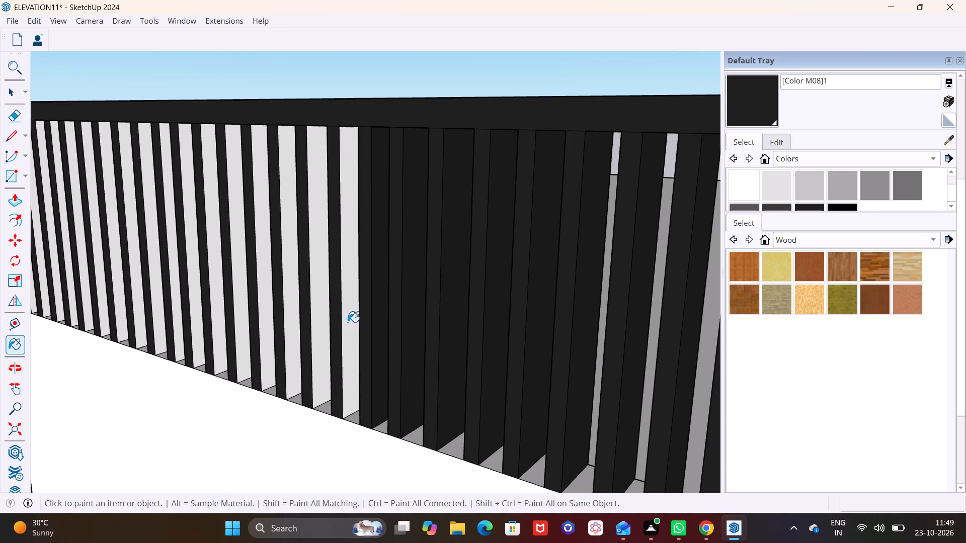
click(348, 322)
click(318, 318)
click(297, 315)
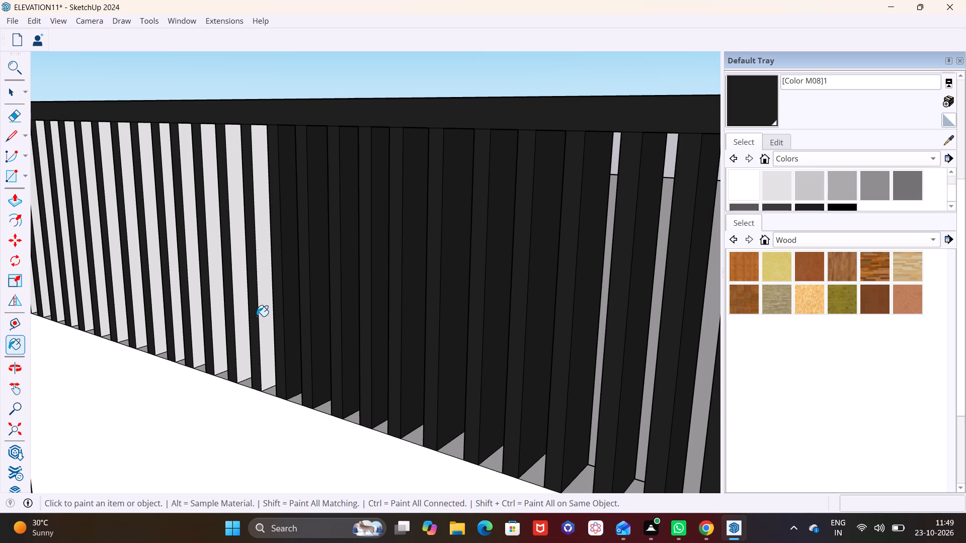
click(267, 316)
Cover the following white slat side faces with Color M08, from the middle section up to the last few near the free end.
scroll(241, 310, up, 3)
shift+middle_drag(263, 304, 511, 359)
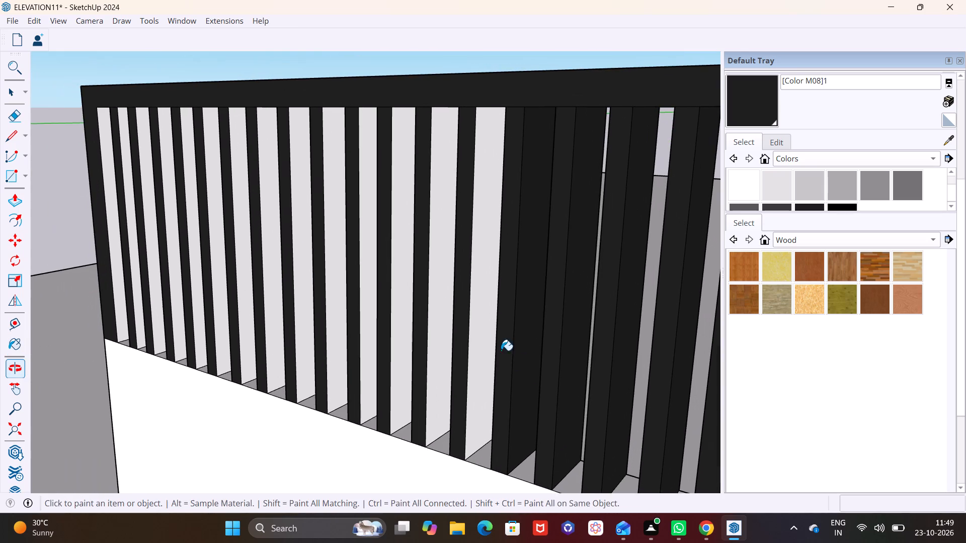
click(478, 332)
click(436, 338)
click(395, 335)
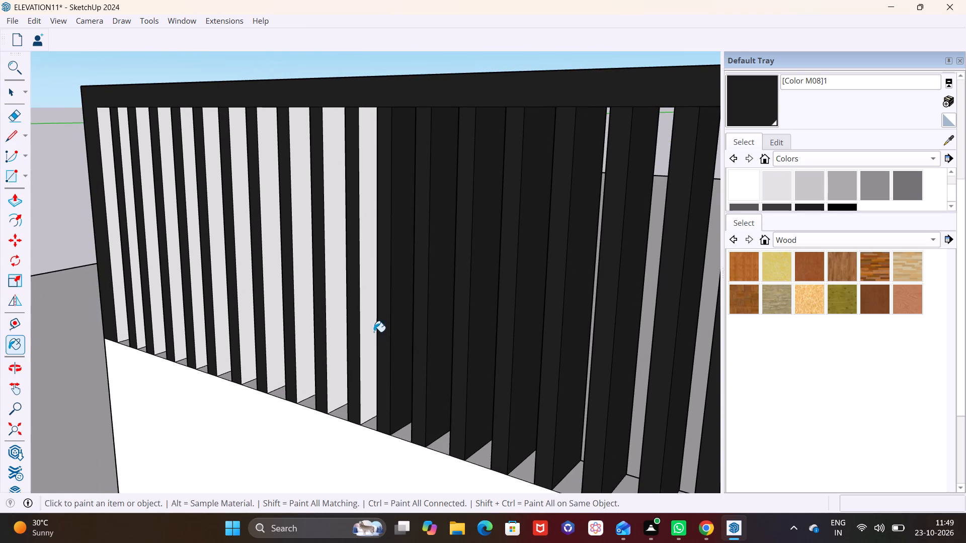
click(374, 332)
click(336, 329)
click(305, 328)
click(275, 337)
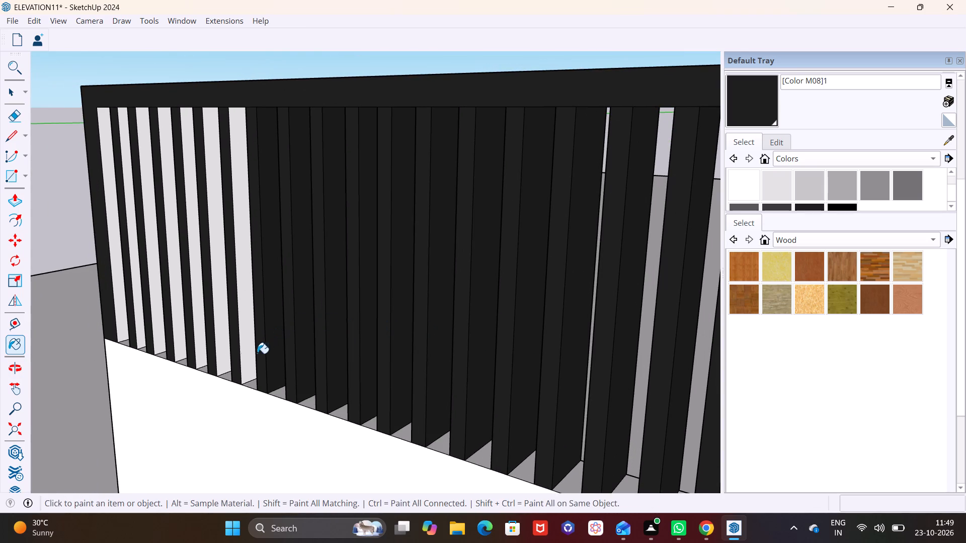
click(243, 353)
click(222, 351)
click(201, 344)
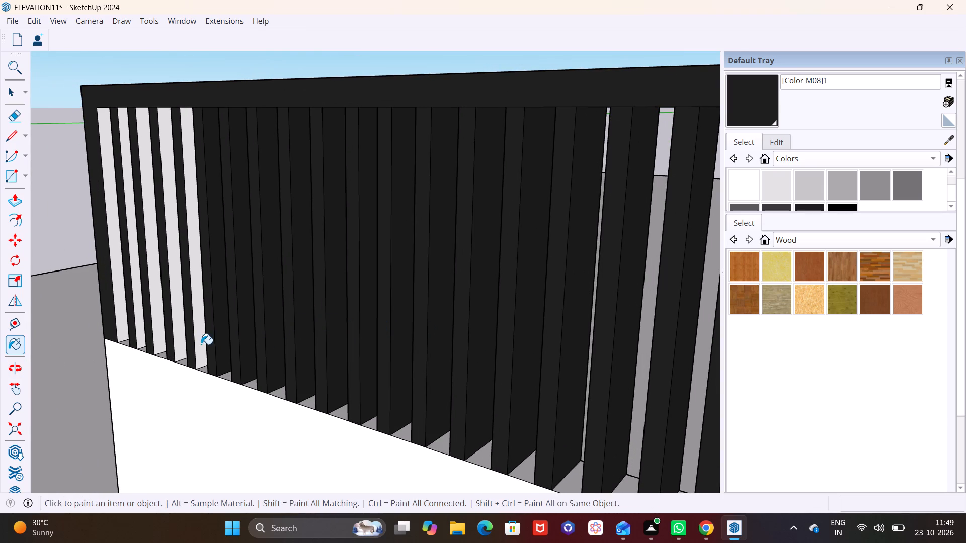
Paint the last remaining white slat side faces beside the railing's free end post with Color M08.
scroll(140, 332, up, 5)
shift+middle_drag(160, 330, 269, 399)
click(320, 353)
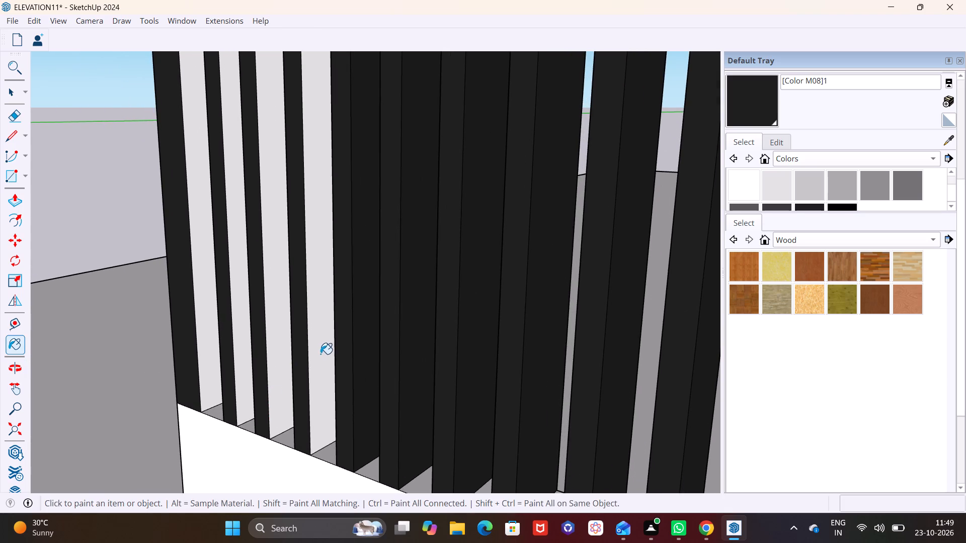
click(275, 352)
click(239, 349)
click(209, 354)
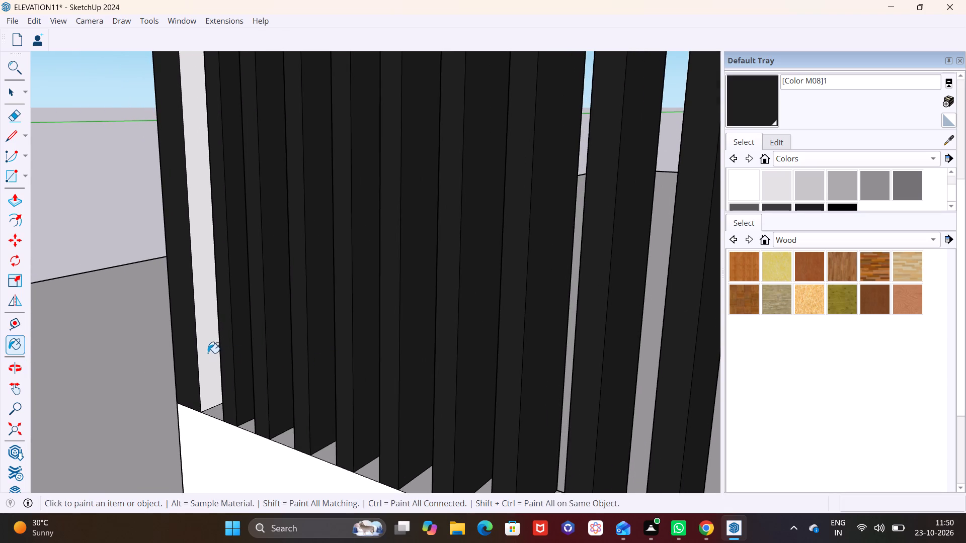
On the opposite side of the railing, paint the narrow white slat faces nearest the free end post with Color M08.
scroll(236, 341, down, 12)
middle_drag(285, 359, 570, 417)
scroll(360, 360, down, 3)
middle_drag(341, 377, 763, 417)
scroll(403, 382, up, 5)
middle_drag(568, 411, 716, 383)
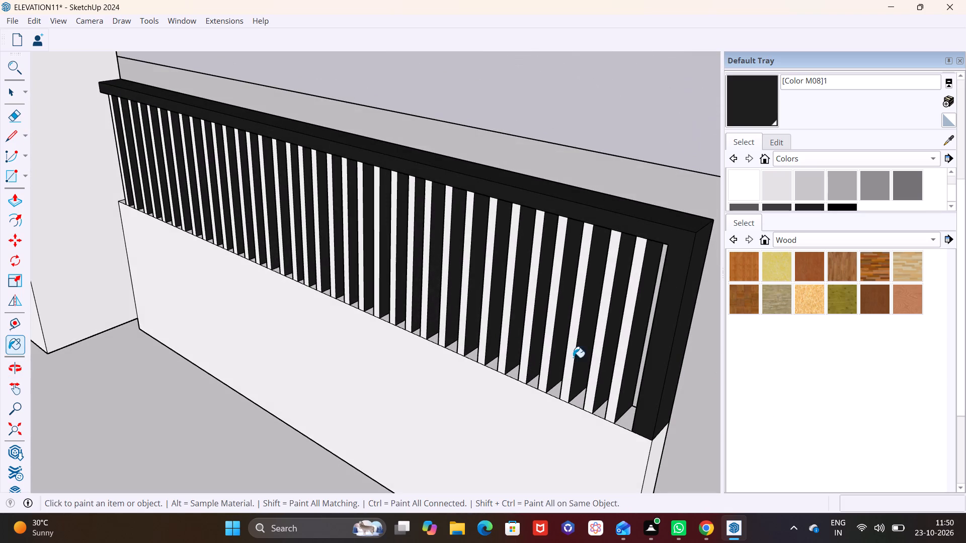
scroll(581, 363, up, 3)
click(635, 374)
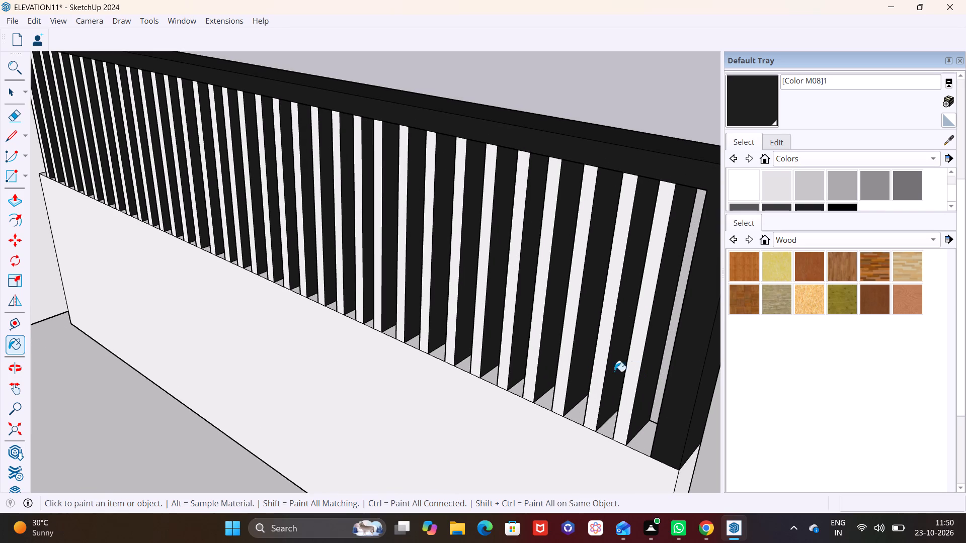
click(602, 364)
click(566, 349)
click(534, 338)
click(510, 334)
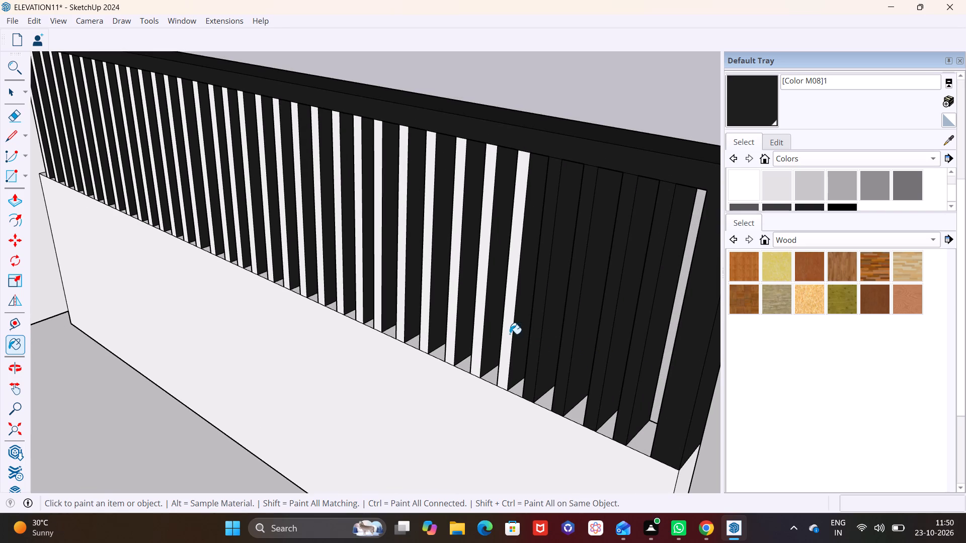
Apply Color M08 to the next group of narrow white slat faces, working from the free end towards the middle.
click(475, 323)
click(479, 323)
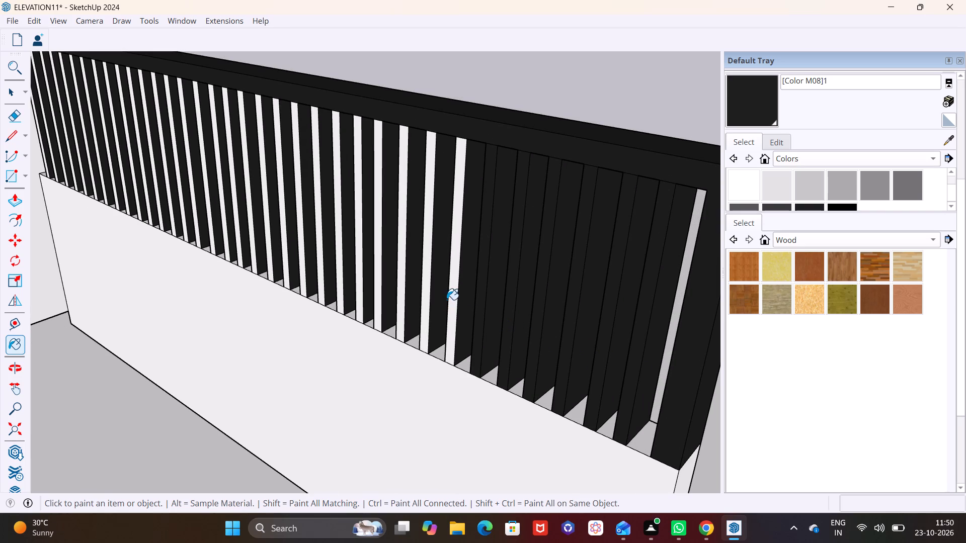
click(447, 300)
click(456, 297)
click(425, 296)
click(400, 294)
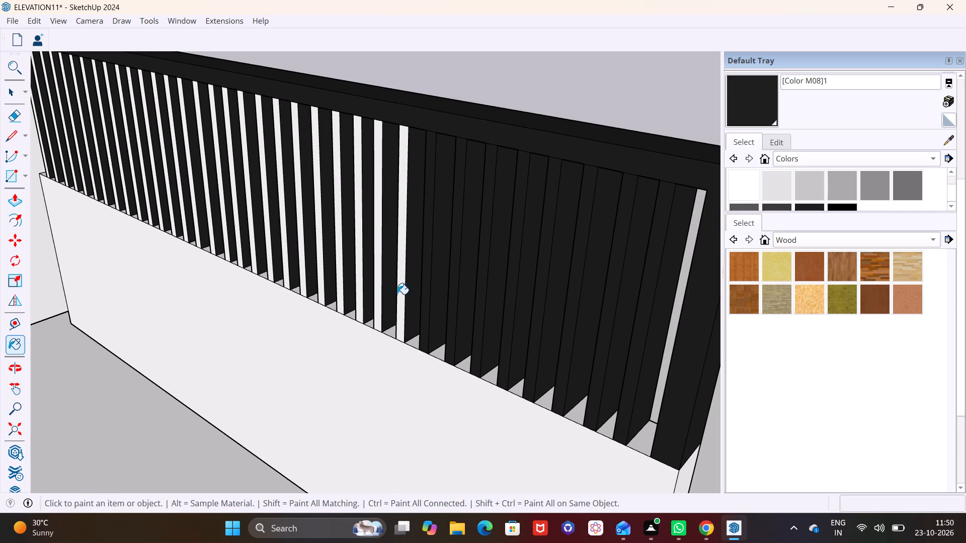
click(376, 293)
Paint the narrow white slat faces across the railing's middle section with Color M08.
scroll(384, 291, up, 6)
shift+middle_drag(385, 315, 603, 422)
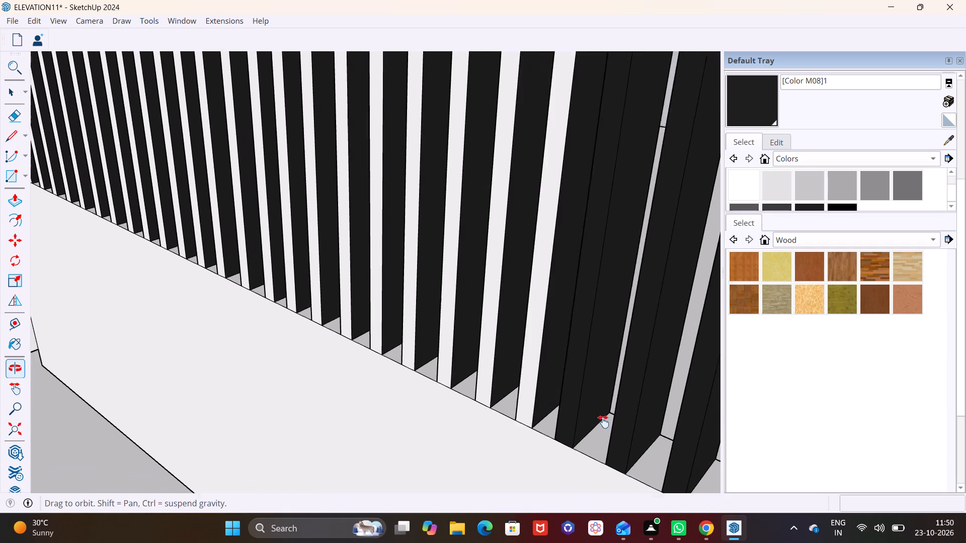
shift+middle_drag(603, 422, 669, 474)
click(622, 398)
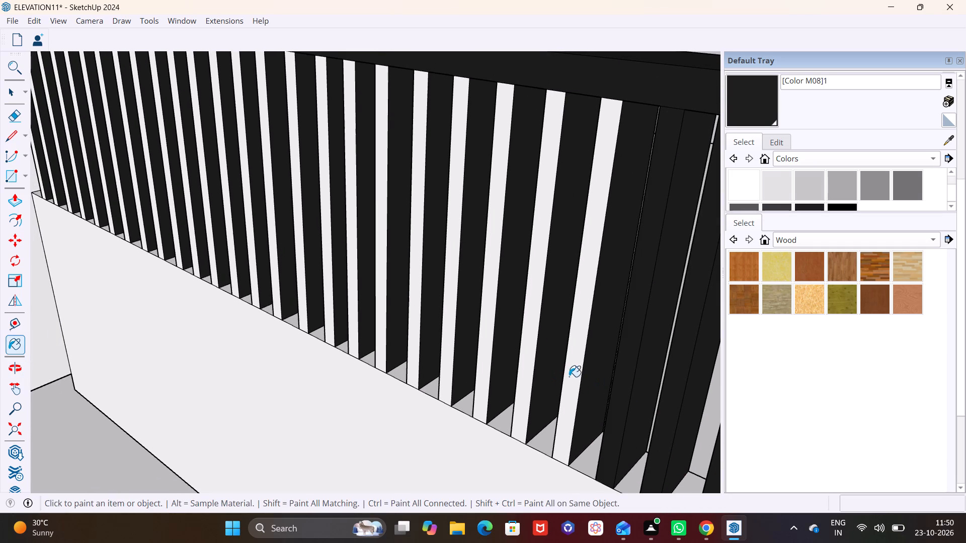
click(570, 376)
click(527, 364)
click(485, 355)
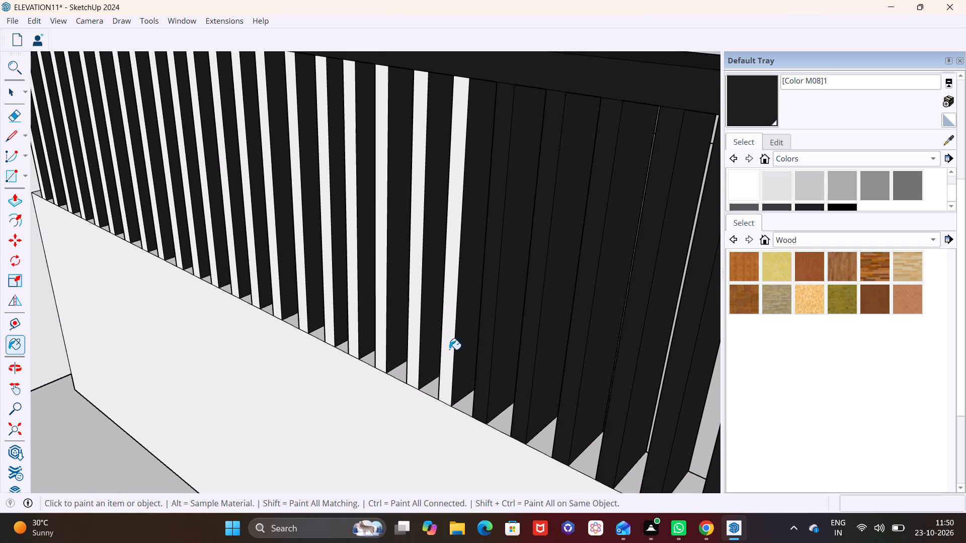
click(449, 349)
click(415, 333)
click(384, 325)
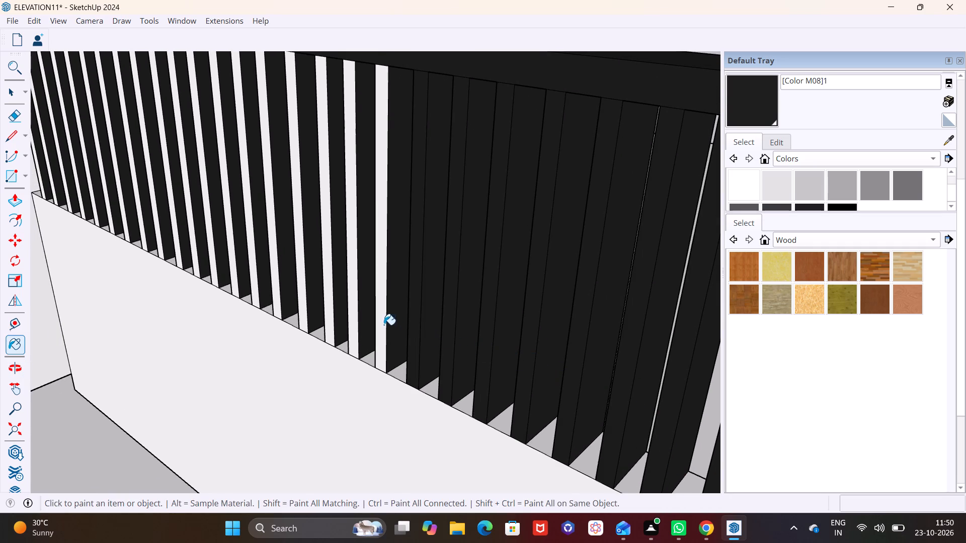
click(353, 312)
click(330, 316)
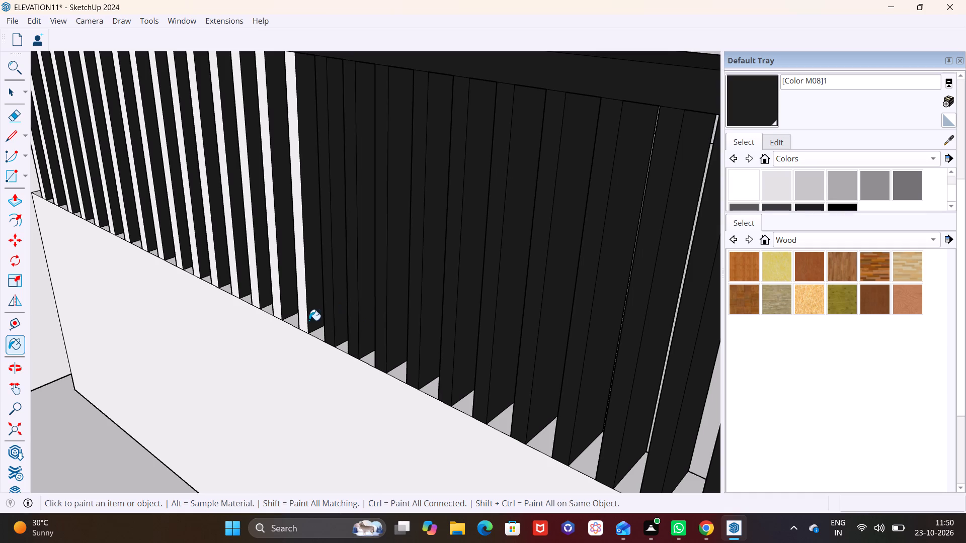
click(303, 321)
click(277, 309)
click(255, 297)
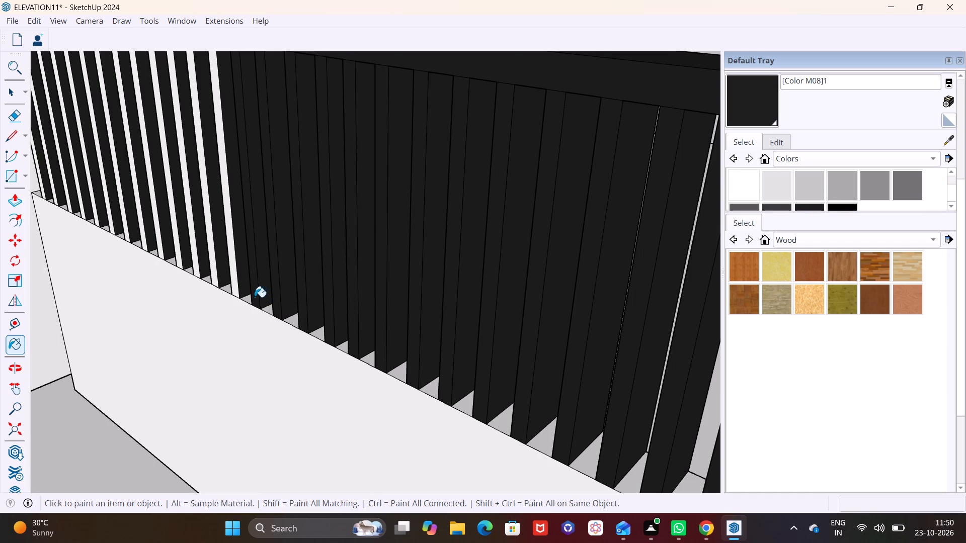
Paint the next narrow white slat faces beyond the middle section, towards the white pillar end, with Color M08.
scroll(259, 299, up, 1)
middle_drag(264, 302, 471, 420)
scroll(448, 350, up, 2)
middle_drag(465, 354, 519, 373)
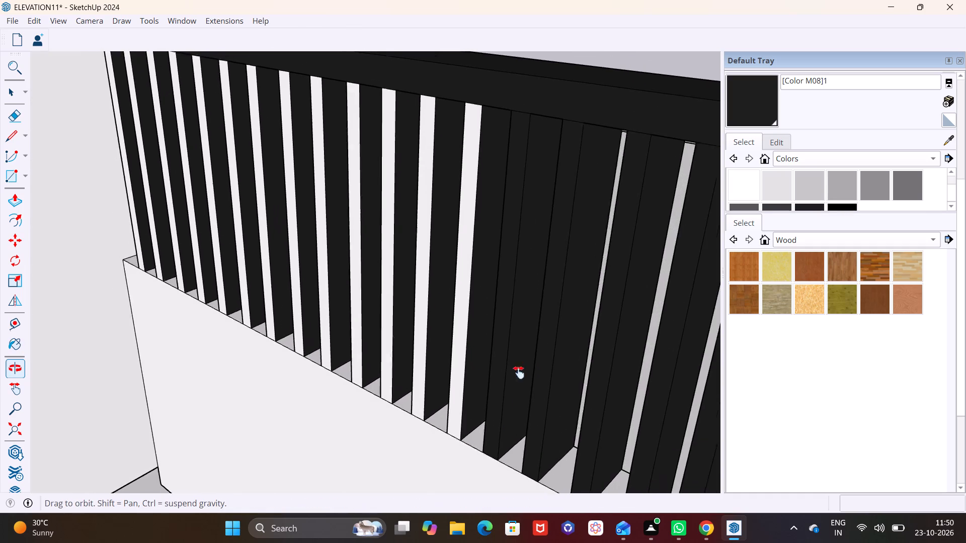
middle_drag(519, 373, 557, 383)
click(522, 381)
click(473, 375)
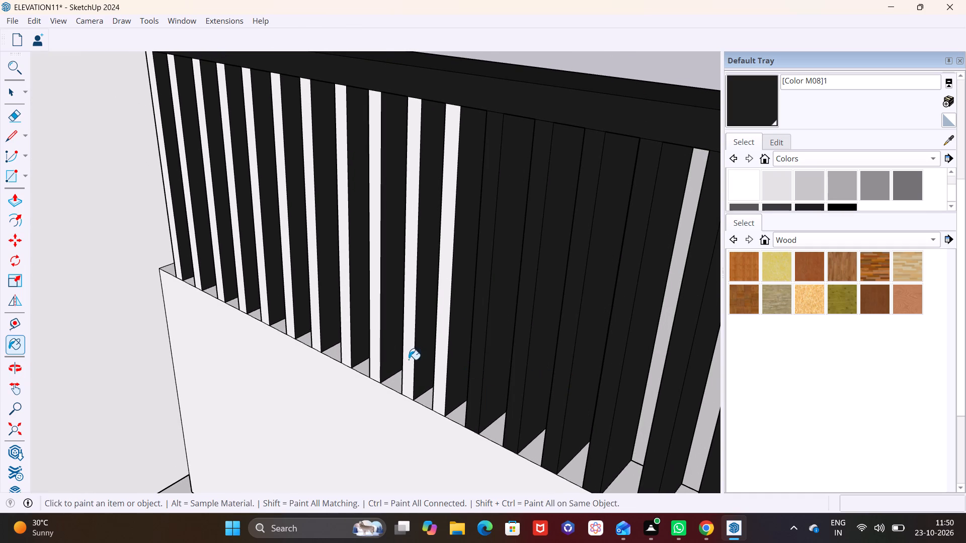
click(434, 352)
click(445, 348)
click(411, 352)
click(376, 337)
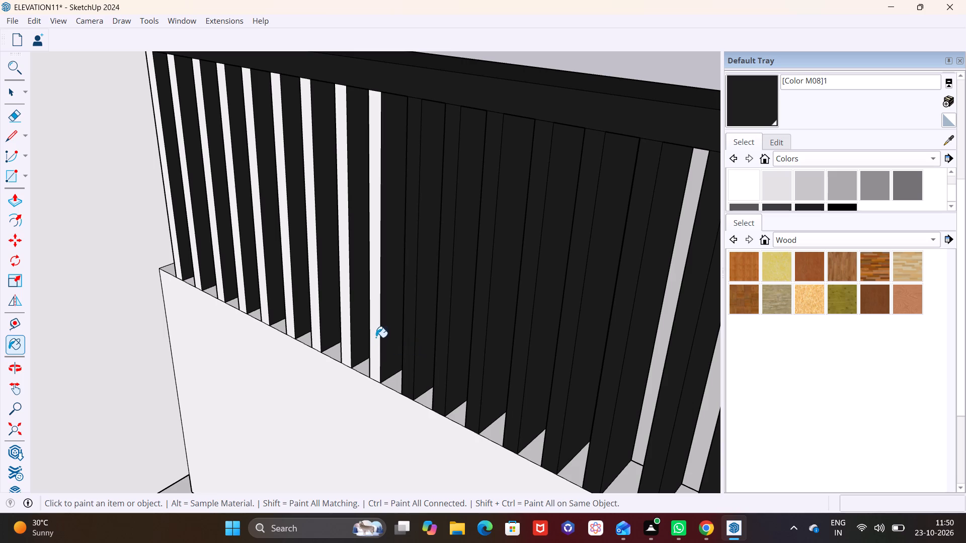
Paint the remaining narrow white slat faces up to the railing's far end at the white pillar with Color M08.
click(345, 323)
click(312, 314)
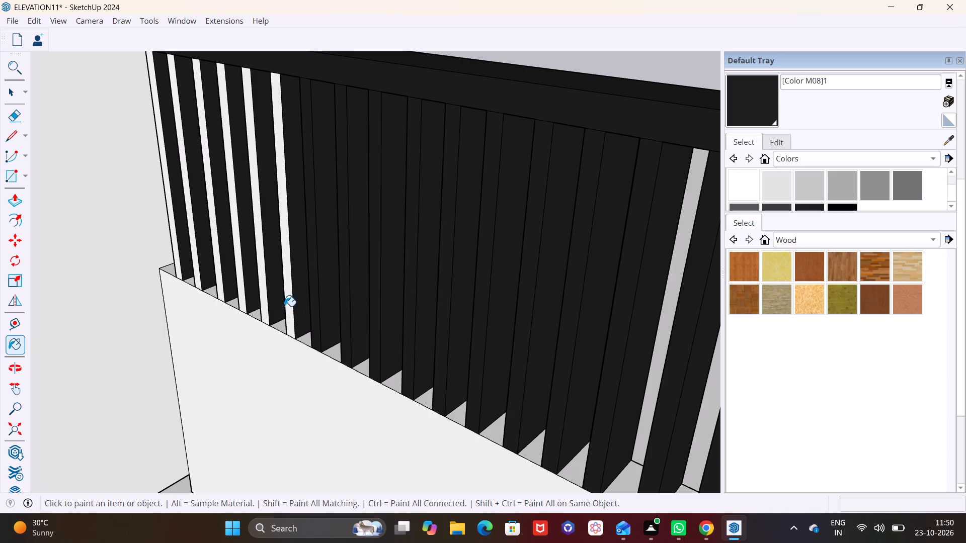
click(291, 303)
click(264, 299)
click(241, 293)
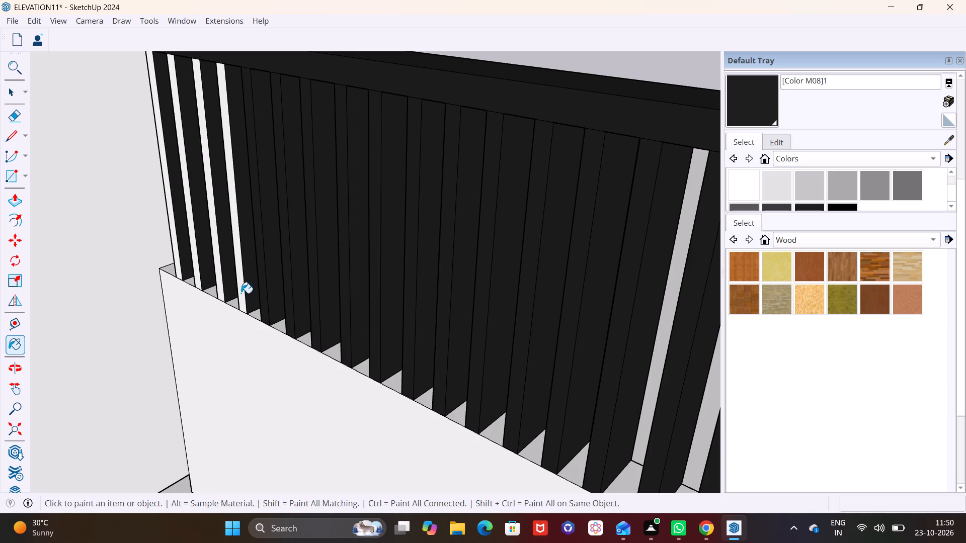
click(221, 285)
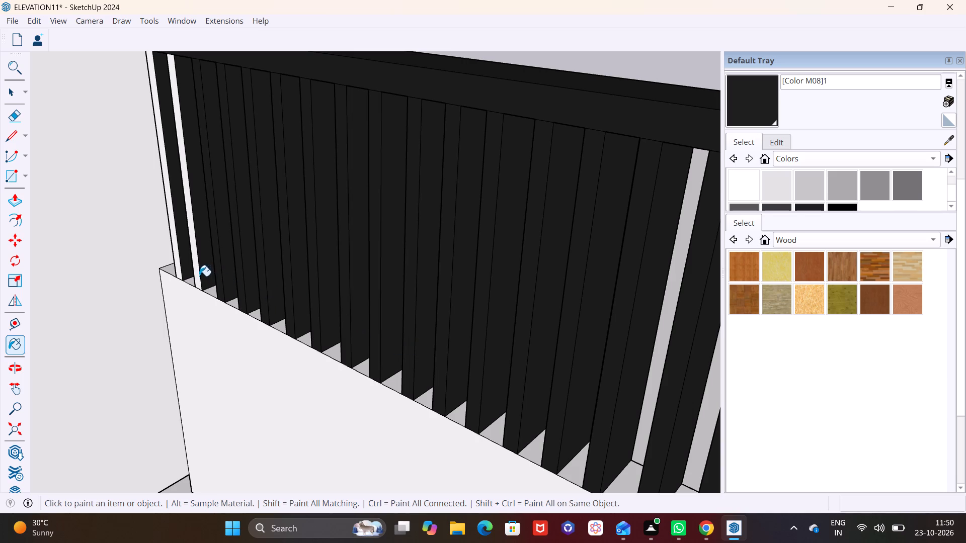
click(198, 273)
click(176, 266)
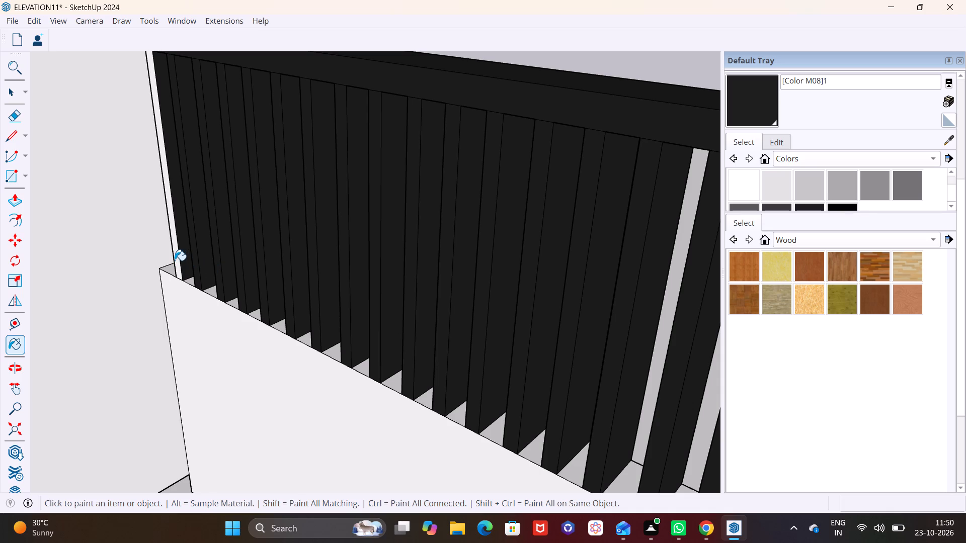
click(175, 259)
Inspect the painted railing, its base wall and the adjoining pillar from several sides.
scroll(210, 277, down, 10)
middle_drag(558, 382, 364, 358)
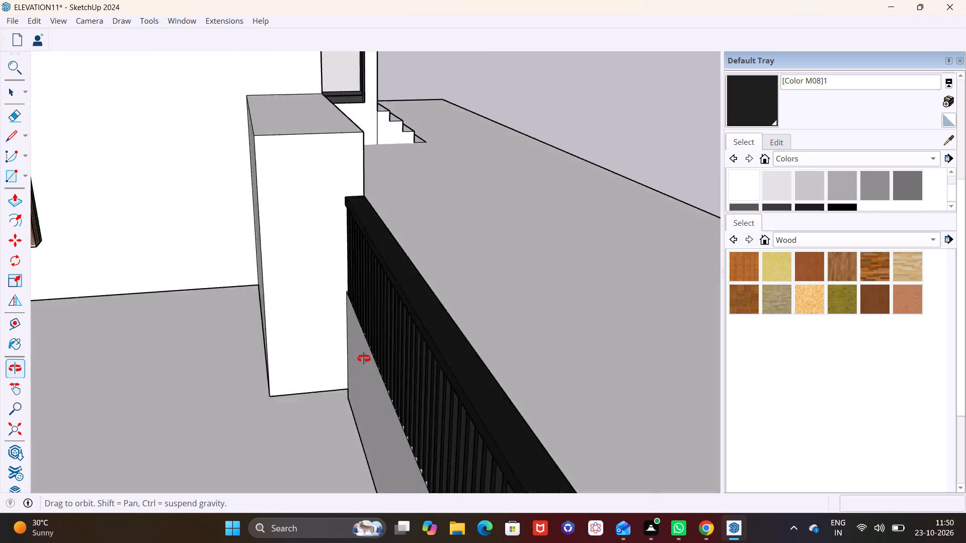
middle_drag(364, 358, 195, 310)
scroll(243, 339, down, 6)
middle_drag(274, 357, 435, 302)
middle_drag(448, 371, 369, 386)
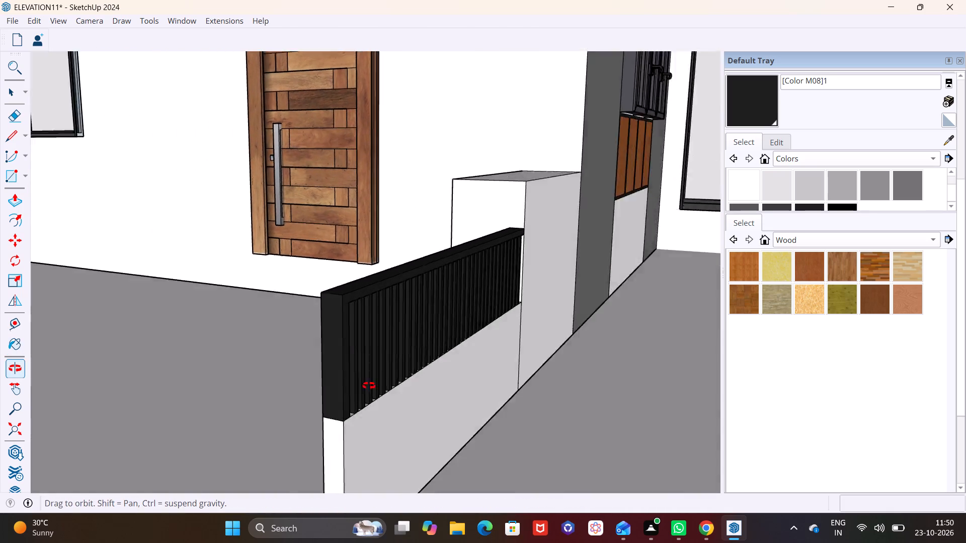
middle_drag(369, 386, 246, 334)
scroll(377, 384, down, 4)
shift+middle_drag(473, 394, 380, 342)
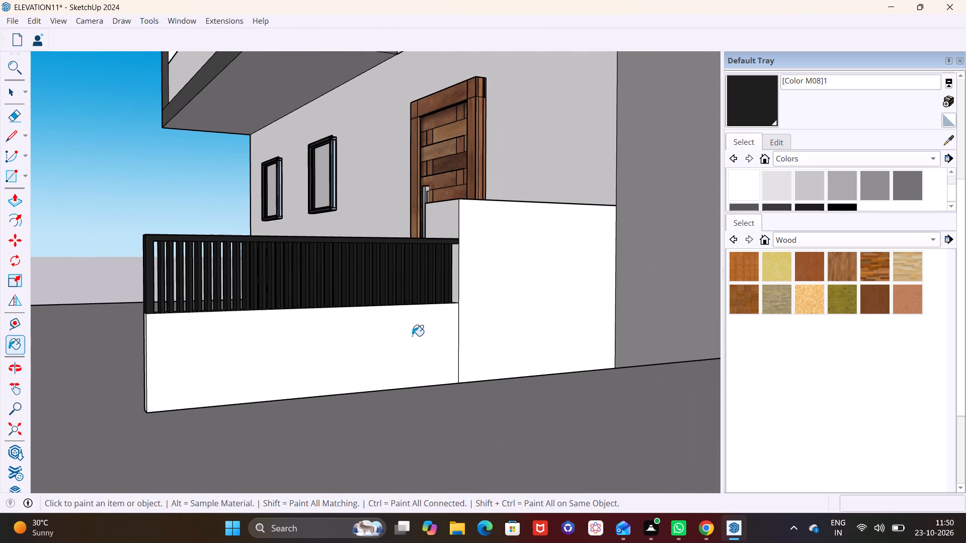
Paint the front, end and rear faces of the base wall under the railing with Color M05.
scroll(412, 336, up, 4)
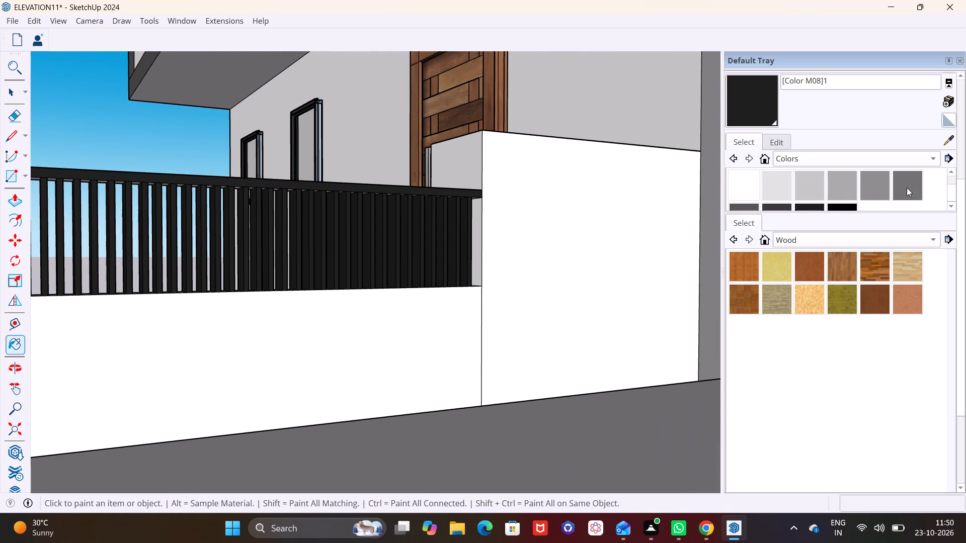
click(907, 188)
click(441, 332)
scroll(434, 335, down, 6)
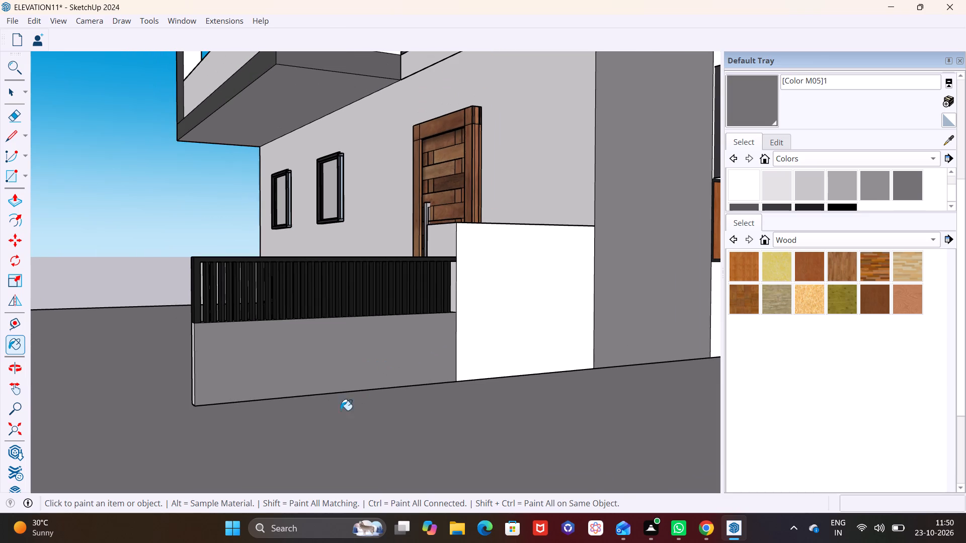
middle_drag(232, 384, 433, 383)
scroll(288, 382, up, 3)
click(288, 373)
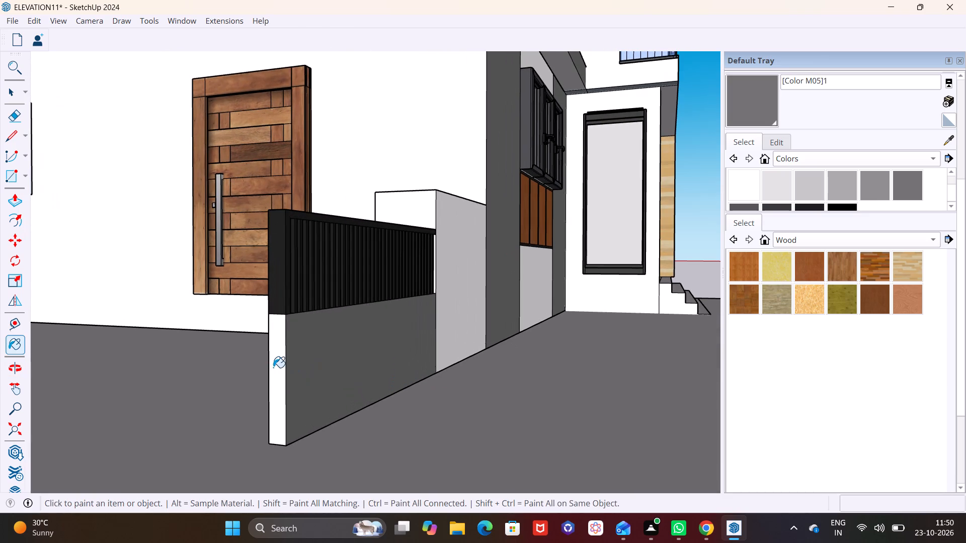
click(273, 368)
middle_drag(284, 365, 508, 386)
click(449, 378)
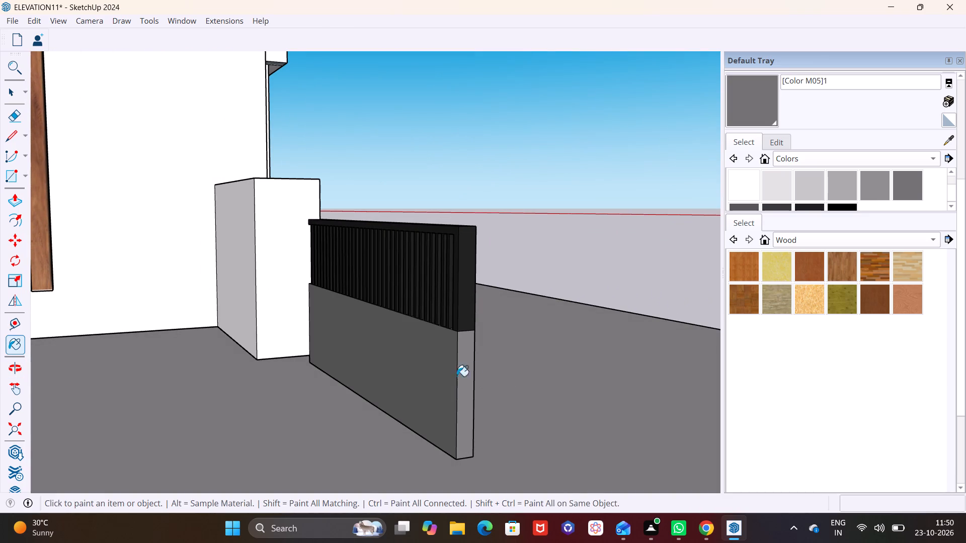
click(473, 372)
middle_drag(464, 372, 159, 342)
scroll(281, 353, down, 3)
key(space)
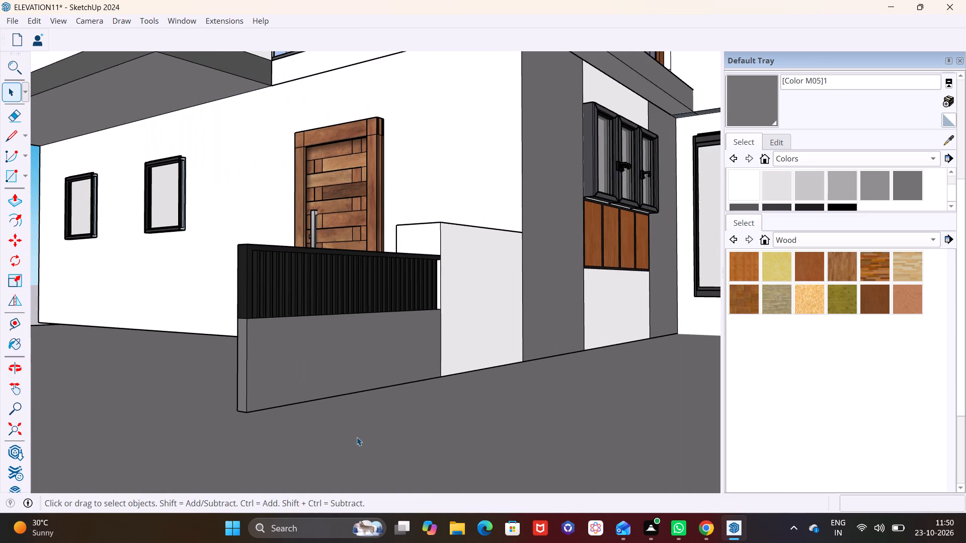
Inspect the painted base wall and railing from the front and from the outer end.
click(358, 436)
middle_drag(338, 406, 193, 398)
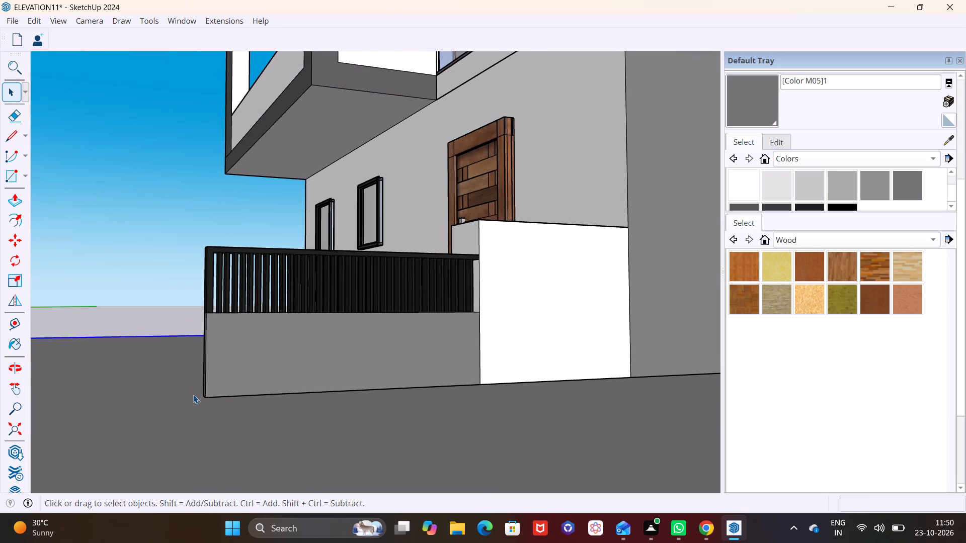
scroll(193, 395, down, 2)
middle_drag(191, 392, 182, 411)
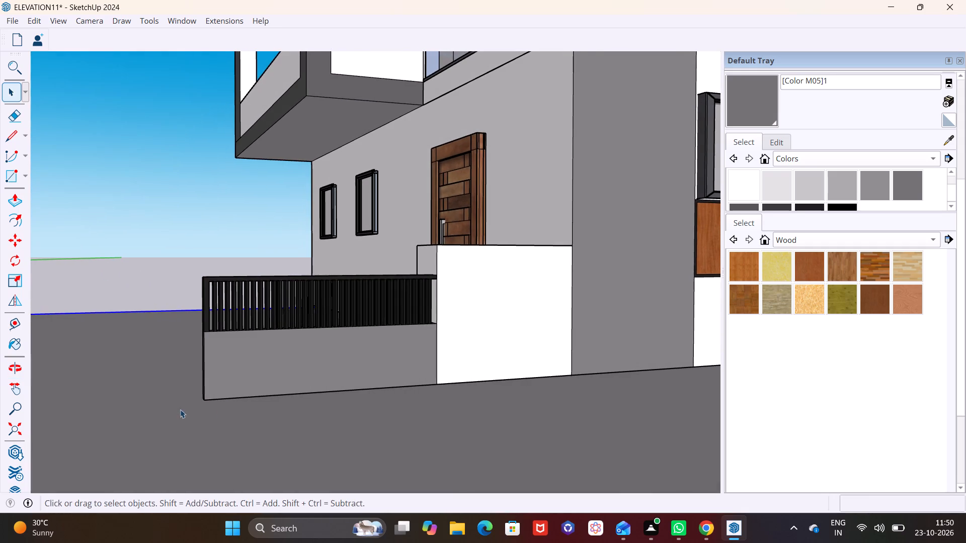
scroll(279, 407, up, 2)
middle_drag(303, 416, 403, 420)
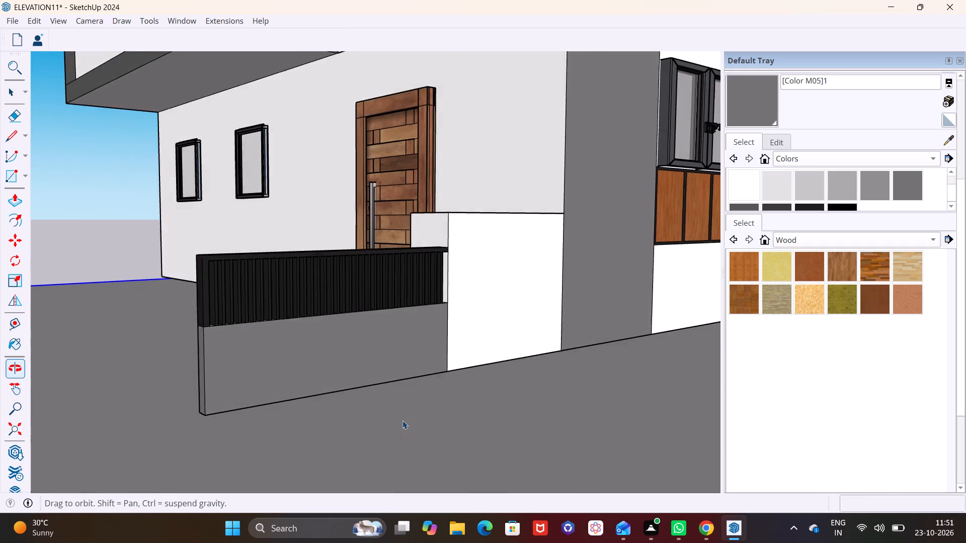
middle_drag(403, 420, 394, 429)
Copy the last railing slat about 1 13/16" along the base wall into the gap beside the white pillar.
scroll(455, 297, up, 15)
middle_drag(435, 291, 324, 327)
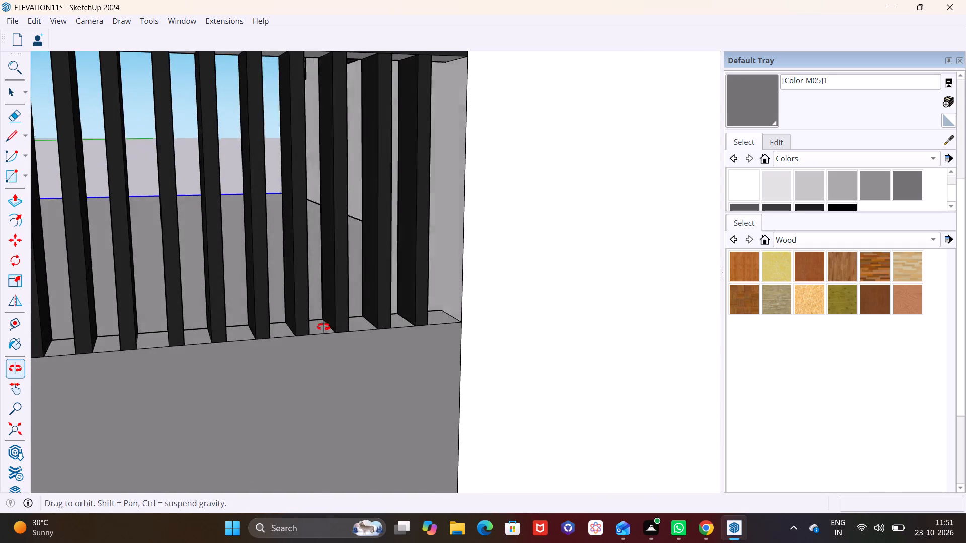
middle_drag(324, 327, 319, 327)
middle_drag(428, 278, 350, 330)
middle_drag(331, 317, 304, 319)
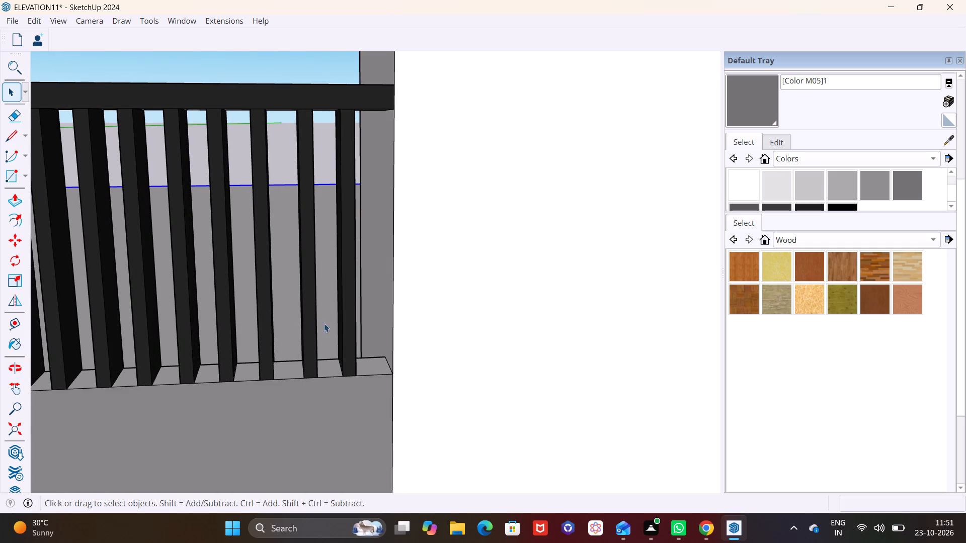
key(space)
ctrl+double_click(346, 330)
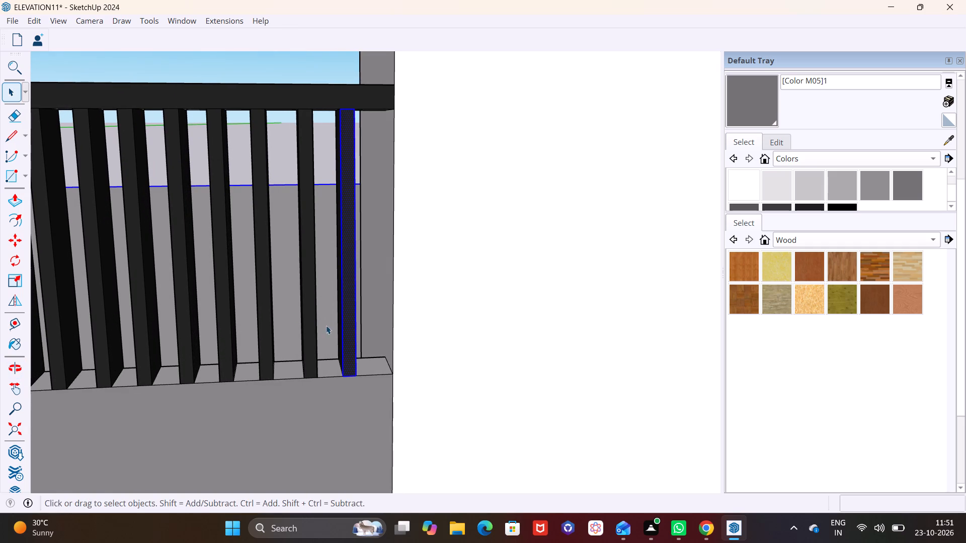
middle_drag(336, 323, 383, 327)
ctrl+double_click(345, 323)
middle_drag(358, 324, 323, 333)
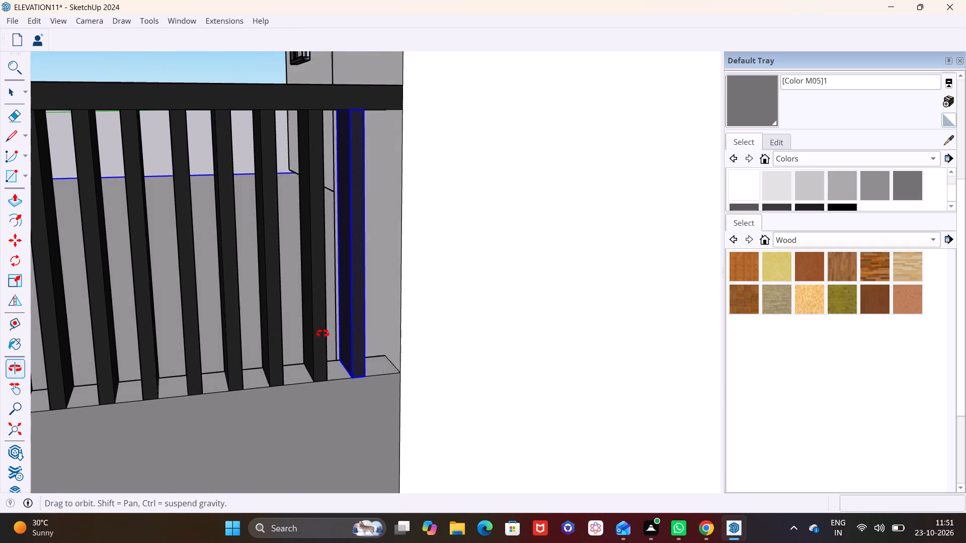
middle_drag(323, 333, 222, 313)
ctrl+double_click(380, 303)
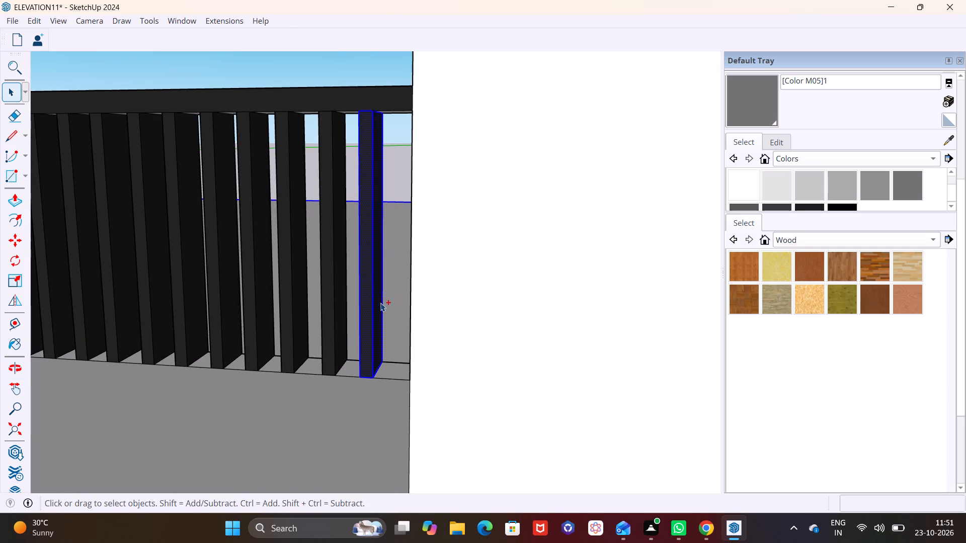
middle_drag(328, 270, 373, 343)
scroll(298, 290, down, 4)
middle_drag(278, 292, 446, 378)
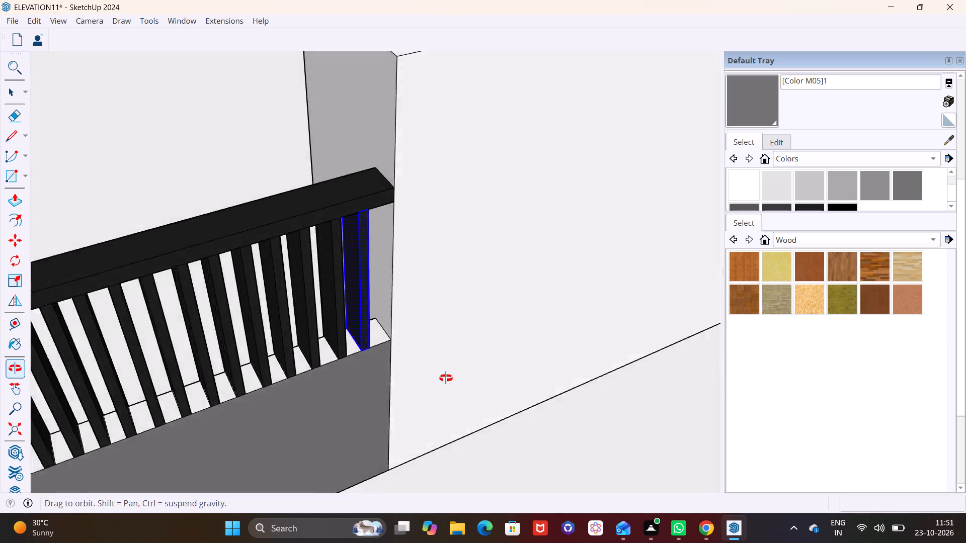
middle_drag(446, 378, 725, 366)
middle_drag(263, 283, 447, 264)
scroll(288, 260, up, 7)
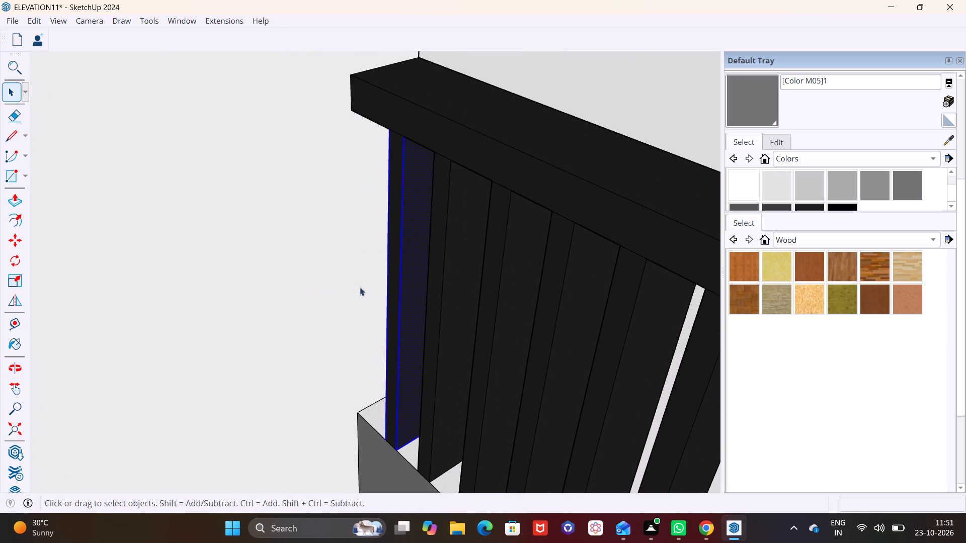
ctrl+double_click(388, 284)
scroll(416, 318, down, 4)
middle_drag(435, 334, 152, 371)
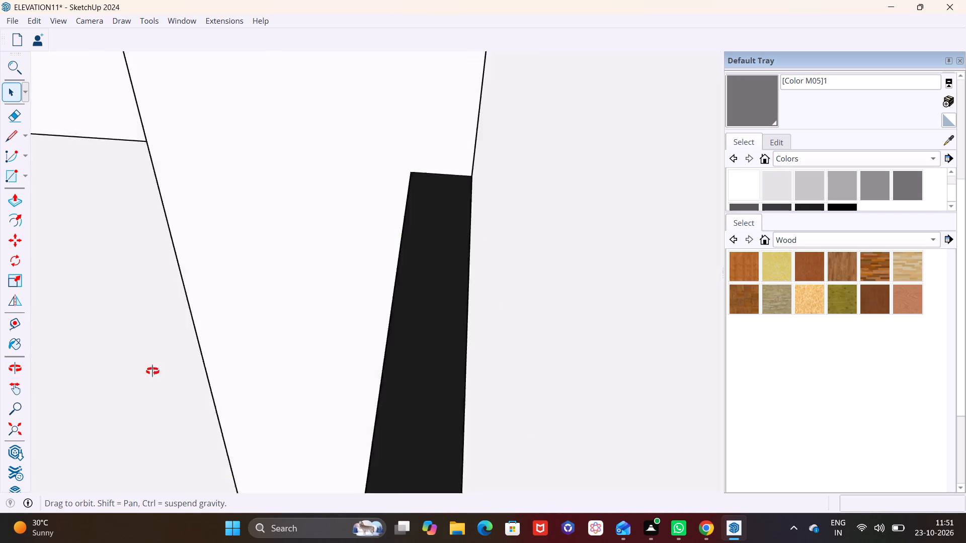
middle_drag(152, 371, 0, 282)
middle_drag(439, 386, 277, 375)
ctrl+middle_drag(474, 427, 381, 340)
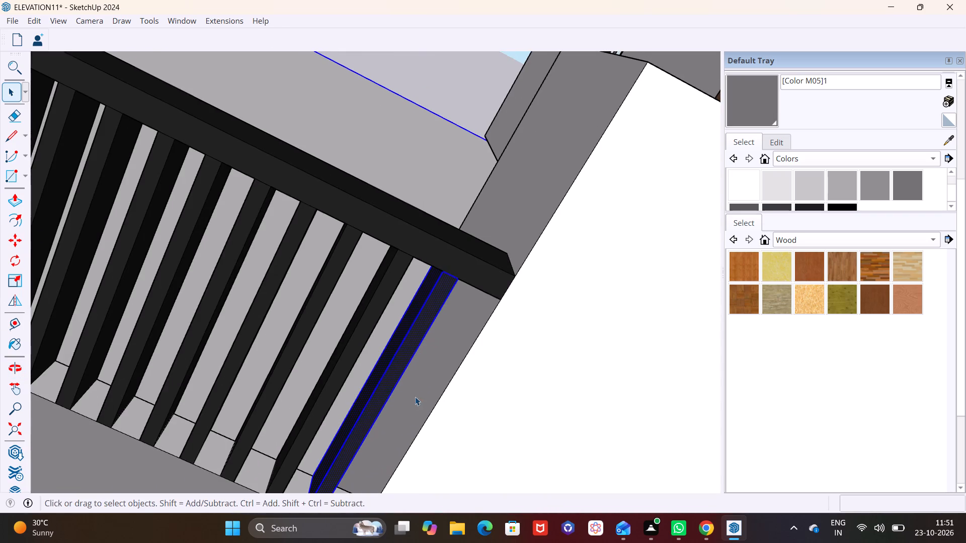
scroll(415, 397, up, 1)
middle_drag(414, 397, 519, 421)
middle_drag(434, 391, 360, 333)
shift+middle_drag(507, 393, 477, 313)
scroll(430, 369, down, 3)
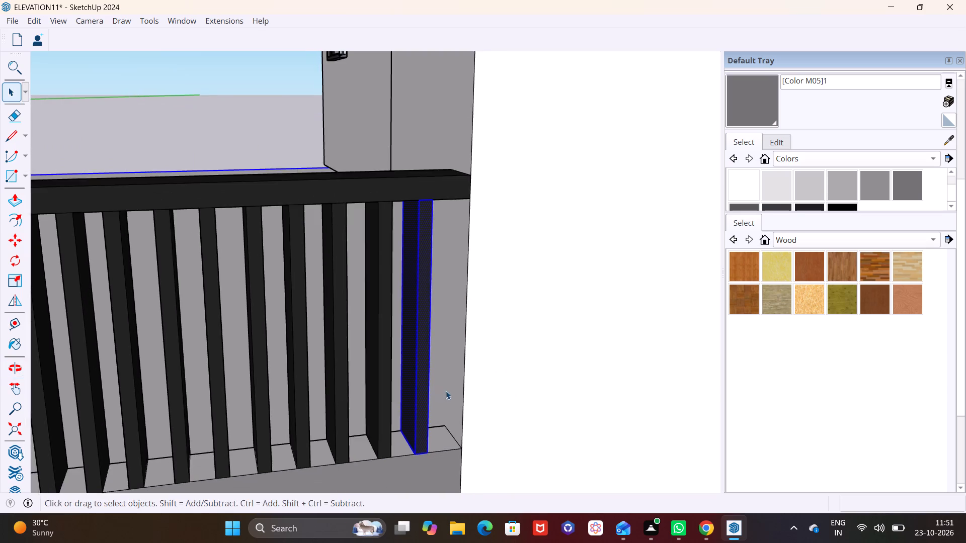
middle_drag(446, 391, 375, 378)
shift+middle_drag(438, 379, 432, 318)
scroll(417, 323, up, 5)
shift+middle_drag(416, 281, 399, 392)
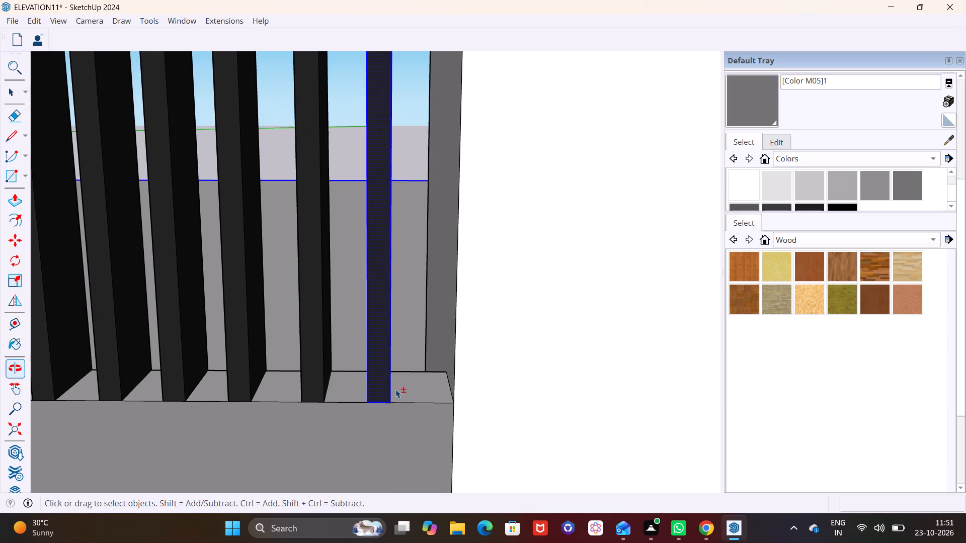
scroll(389, 376, up, 1)
key(m)
click(360, 403)
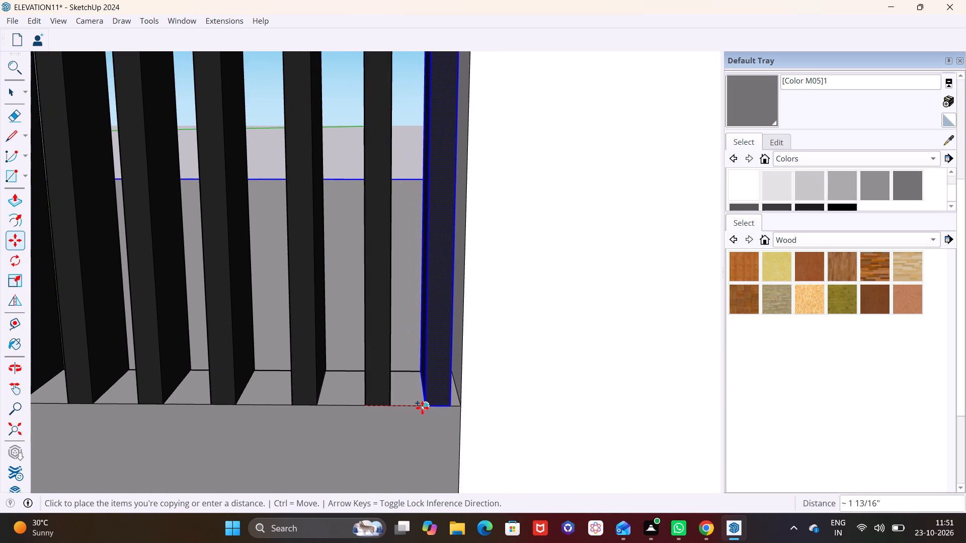
click(424, 408)
key(space)
click(503, 385)
Examine the railing, its base wall and the surrounding ground from farther away and from above.
scroll(495, 380, down, 6)
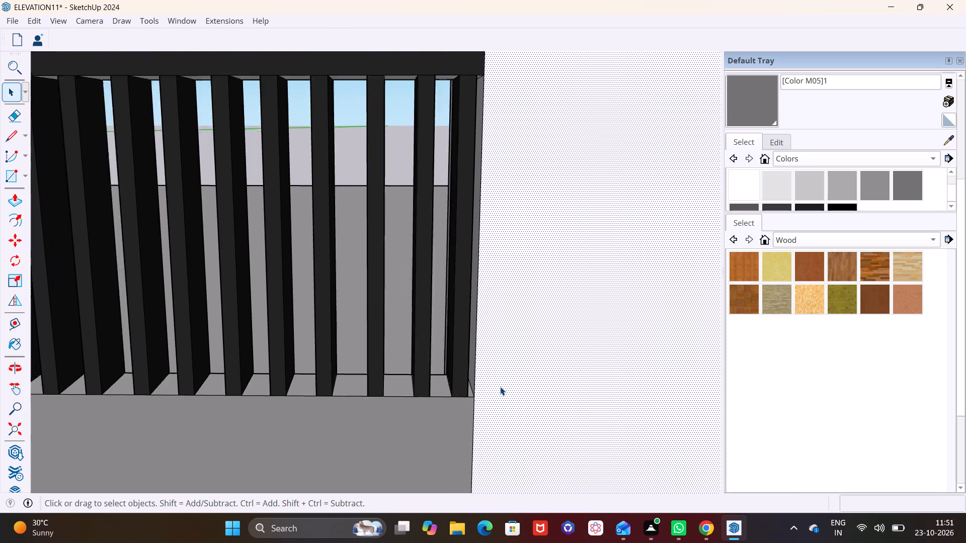
scroll(500, 387, down, 14)
middle_drag(556, 419, 643, 344)
shift+middle_drag(443, 422, 507, 351)
middle_drag(336, 366, 269, 388)
scroll(269, 388, down, 7)
shift+middle_drag(282, 385, 502, 367)
middle_drag(414, 382, 412, 422)
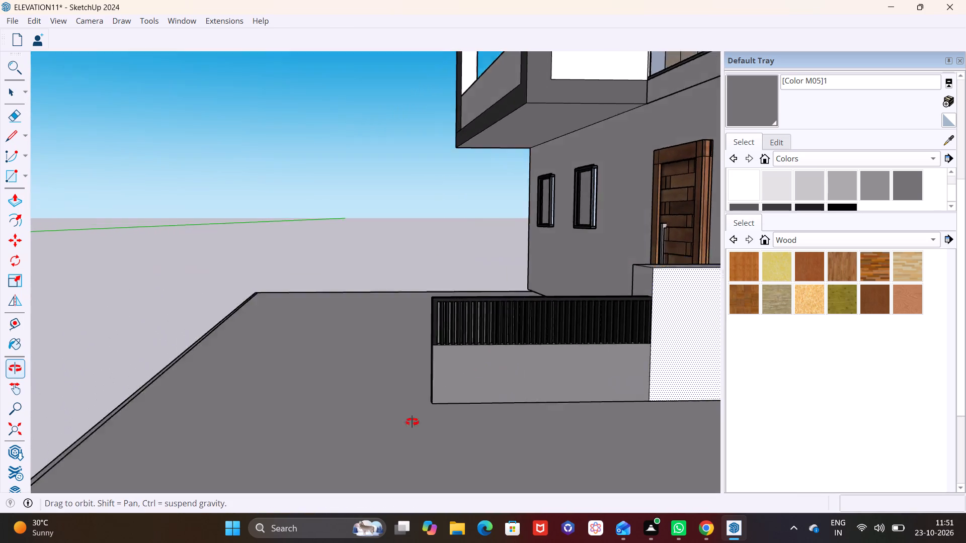
middle_drag(412, 422, 410, 478)
scroll(448, 394, up, 5)
scroll(394, 400, down, 2)
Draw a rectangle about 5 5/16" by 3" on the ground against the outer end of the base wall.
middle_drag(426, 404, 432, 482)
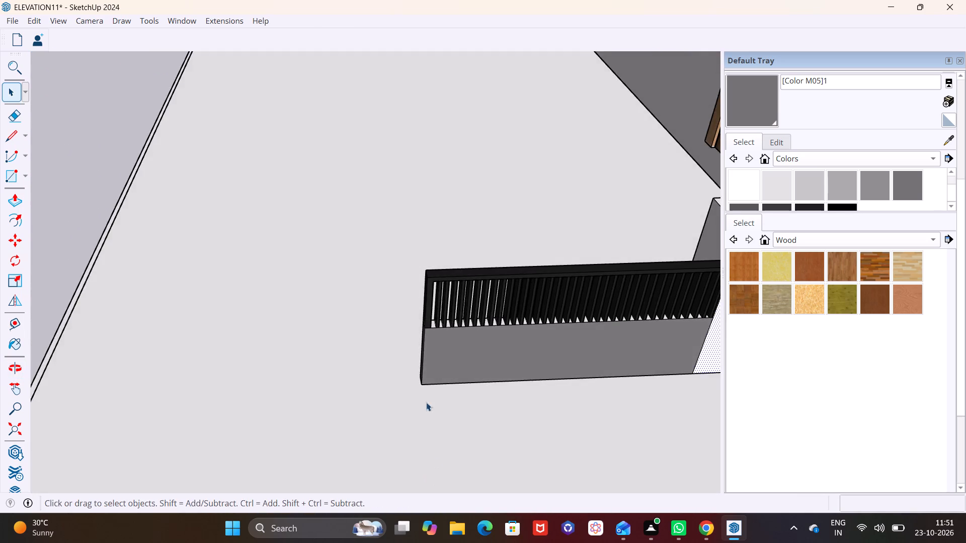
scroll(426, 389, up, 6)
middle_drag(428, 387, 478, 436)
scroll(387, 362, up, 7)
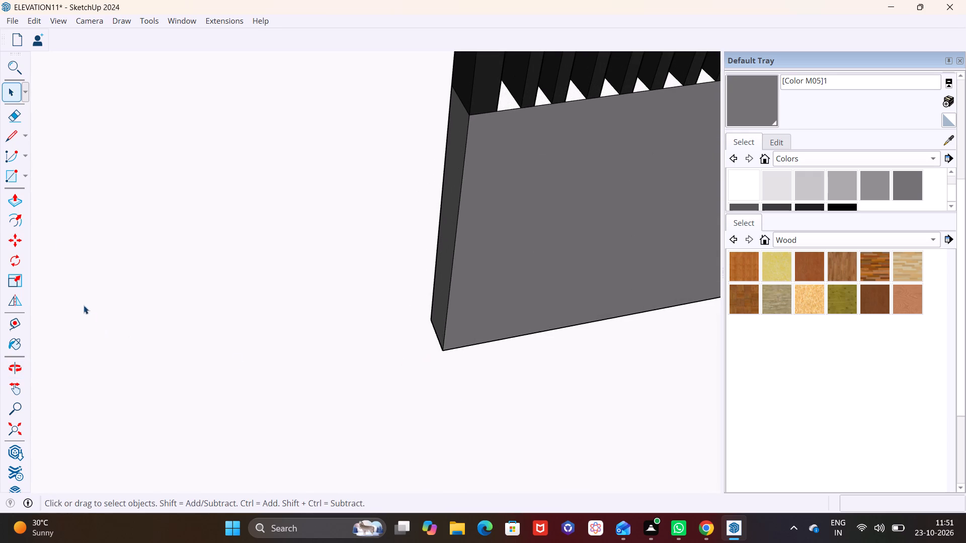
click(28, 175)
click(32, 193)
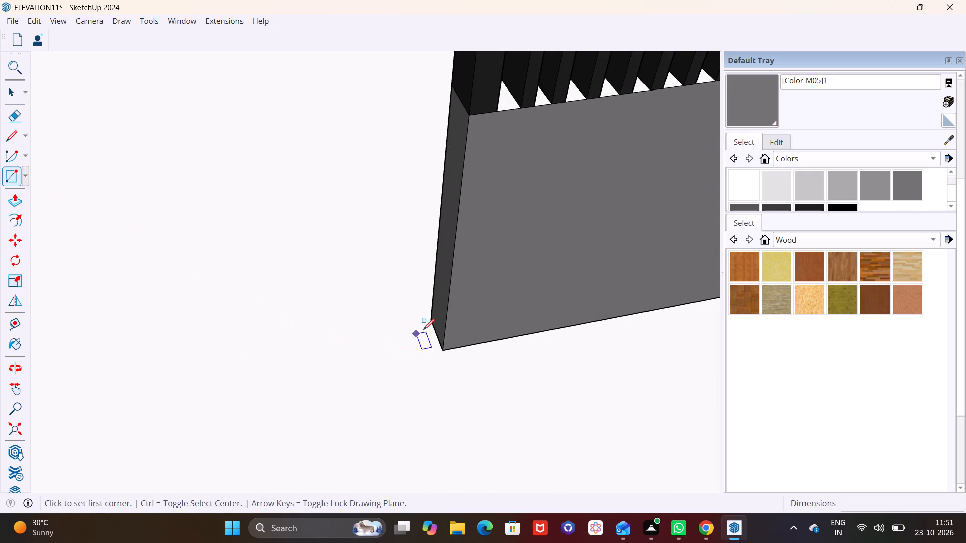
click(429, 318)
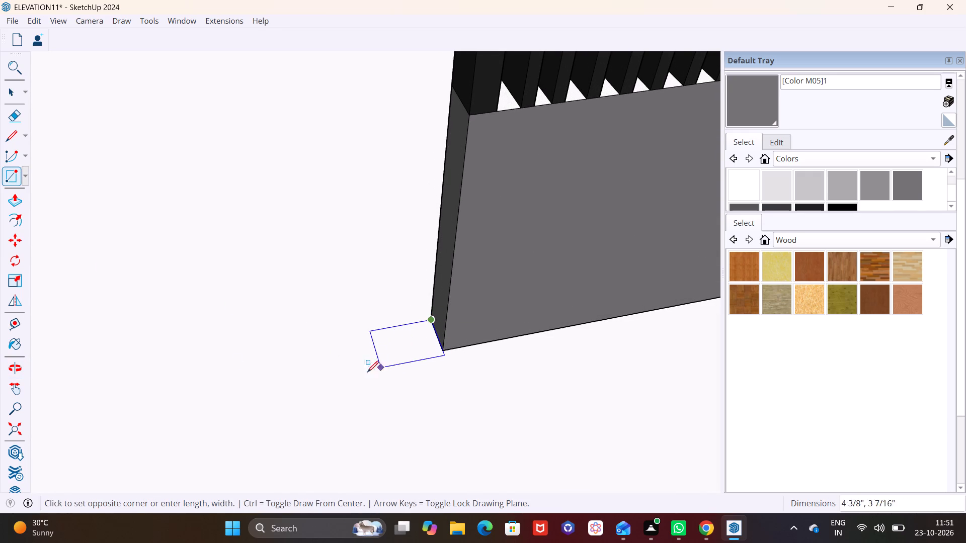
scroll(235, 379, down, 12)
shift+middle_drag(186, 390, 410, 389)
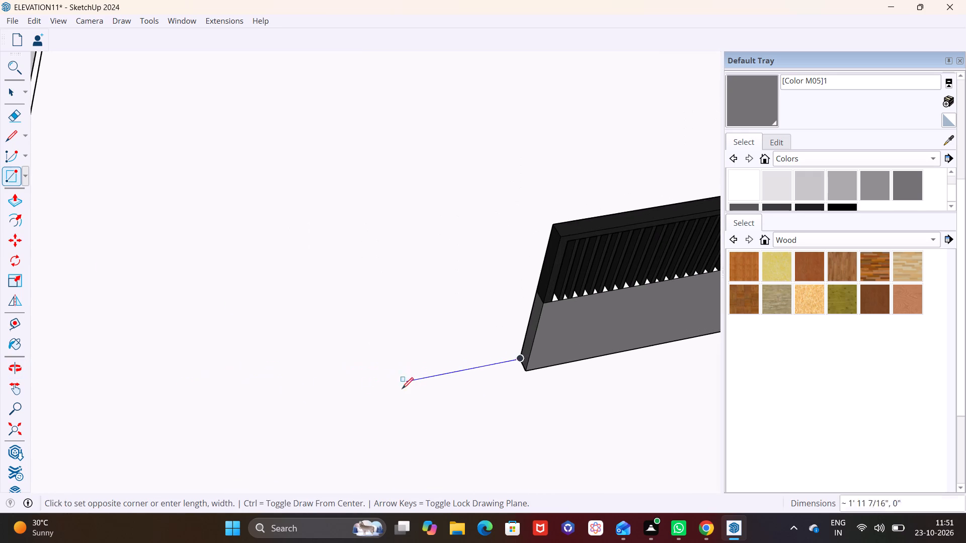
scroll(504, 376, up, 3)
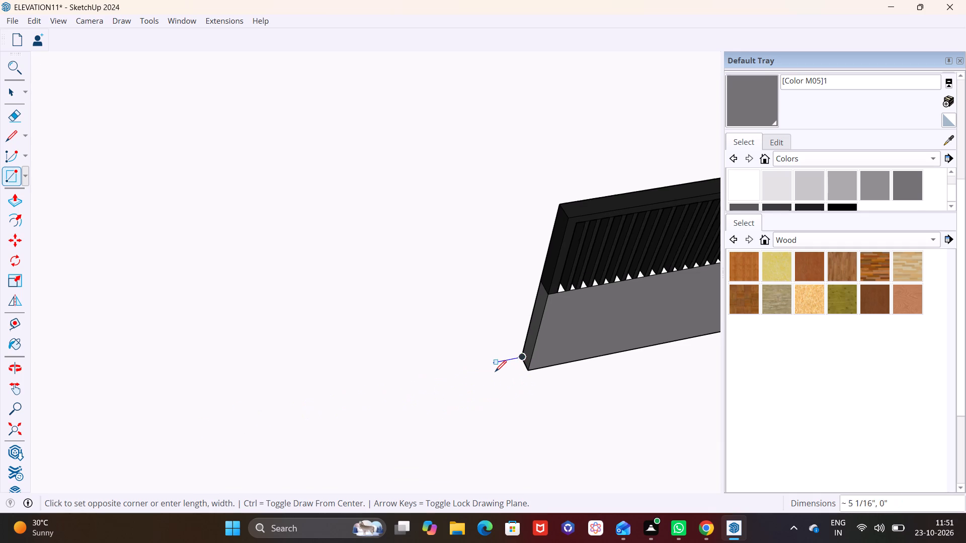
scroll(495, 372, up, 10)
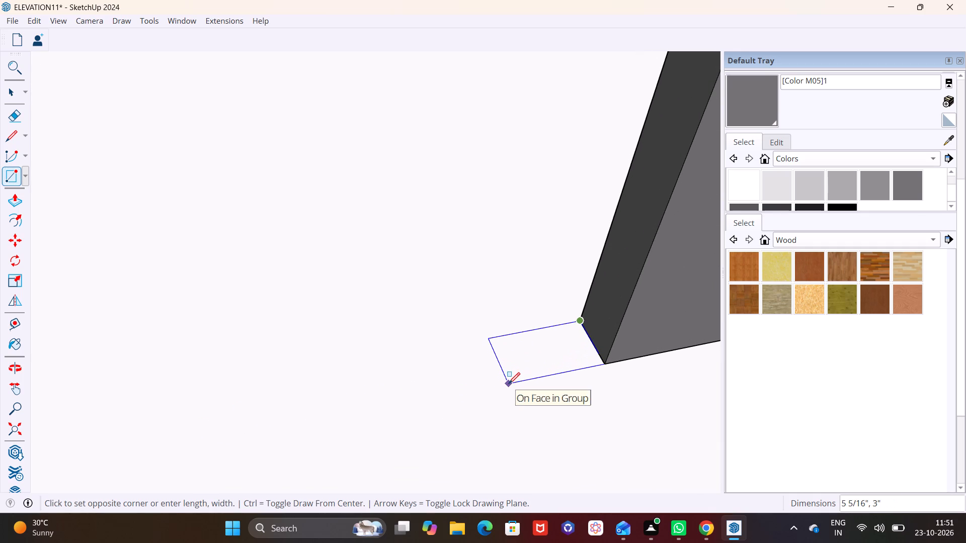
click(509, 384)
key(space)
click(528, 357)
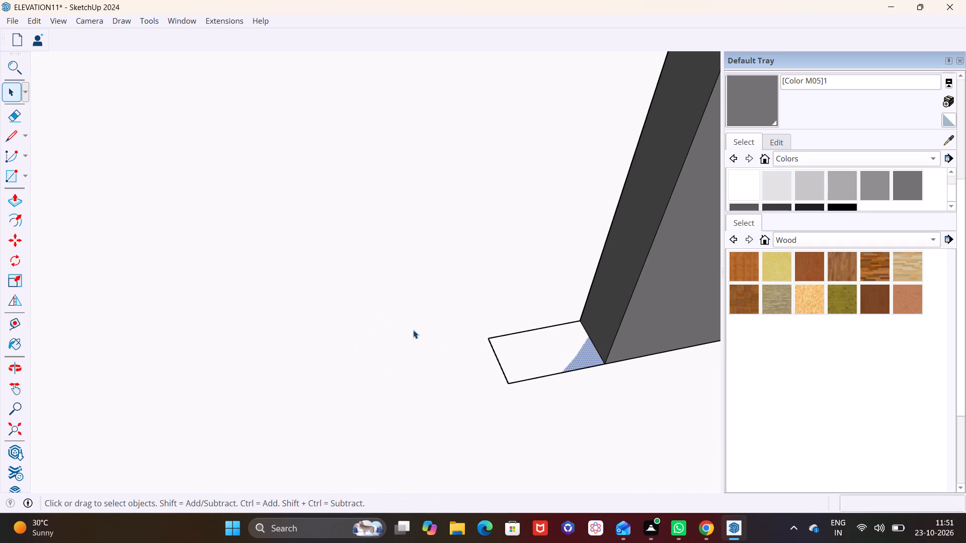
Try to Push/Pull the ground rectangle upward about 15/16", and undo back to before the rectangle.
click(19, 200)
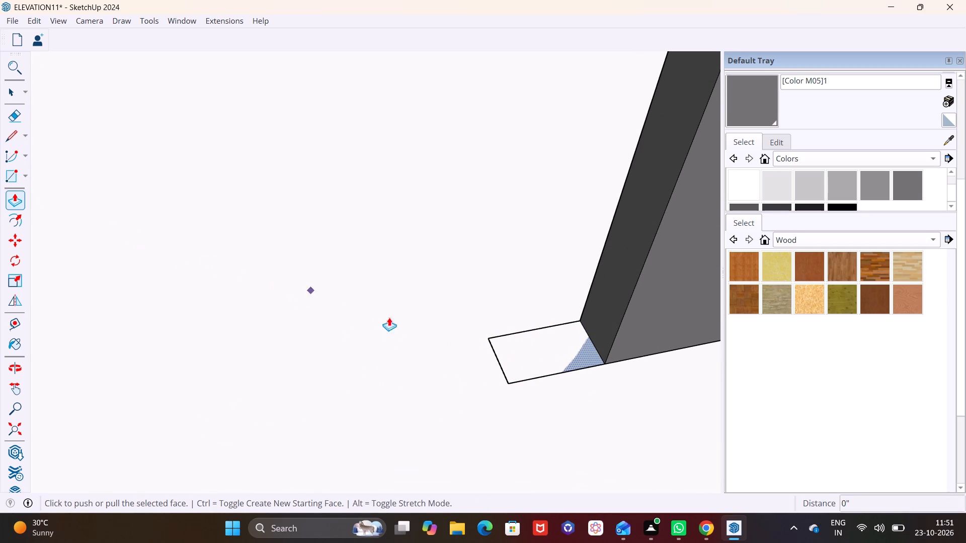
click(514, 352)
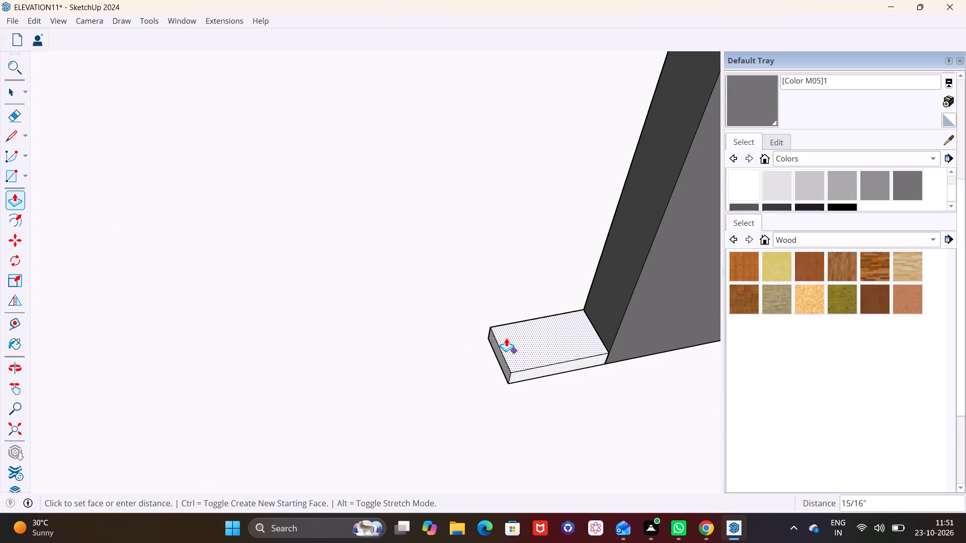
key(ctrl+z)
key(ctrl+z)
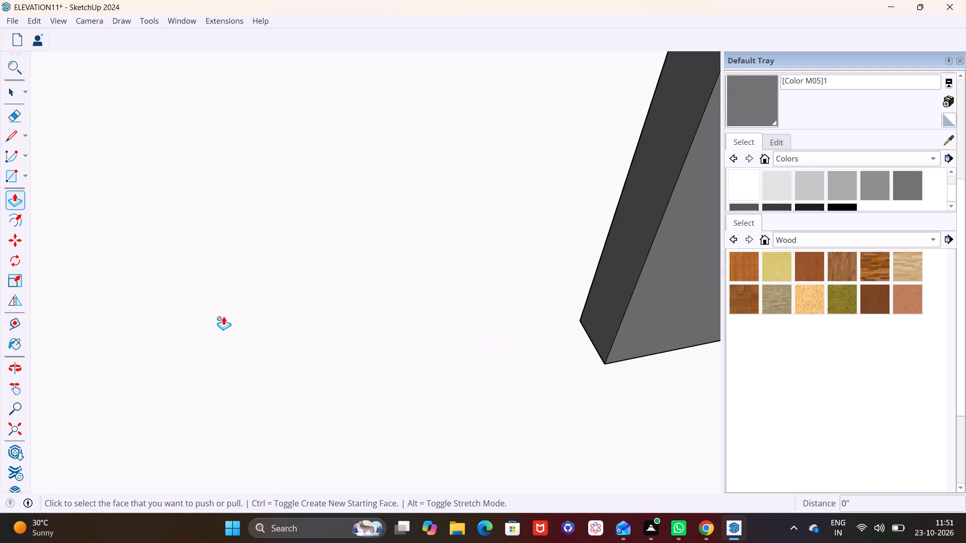
Draw a rectangle about 11/16" by 3 1/16" on the ground alongside the outer end of the base wall.
click(25, 177)
click(35, 199)
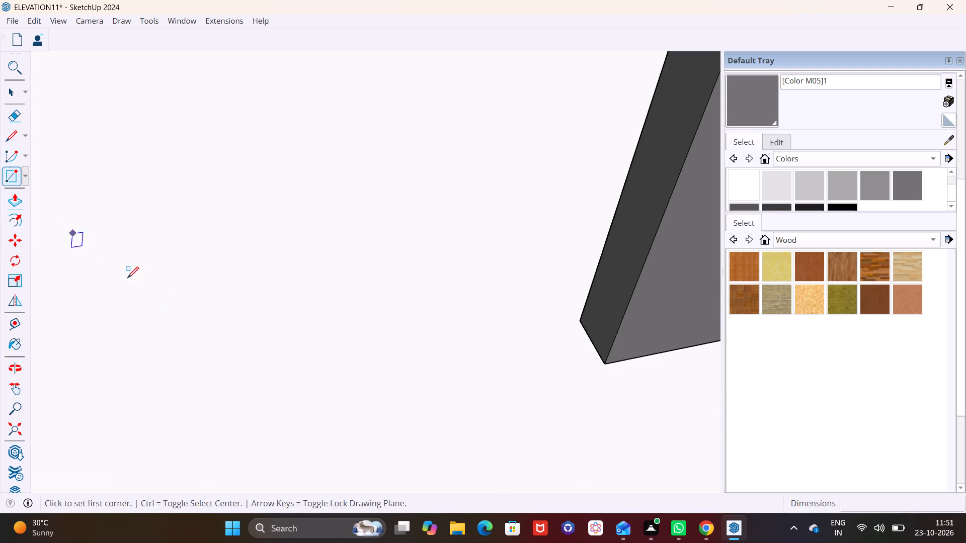
scroll(596, 348, up, 8)
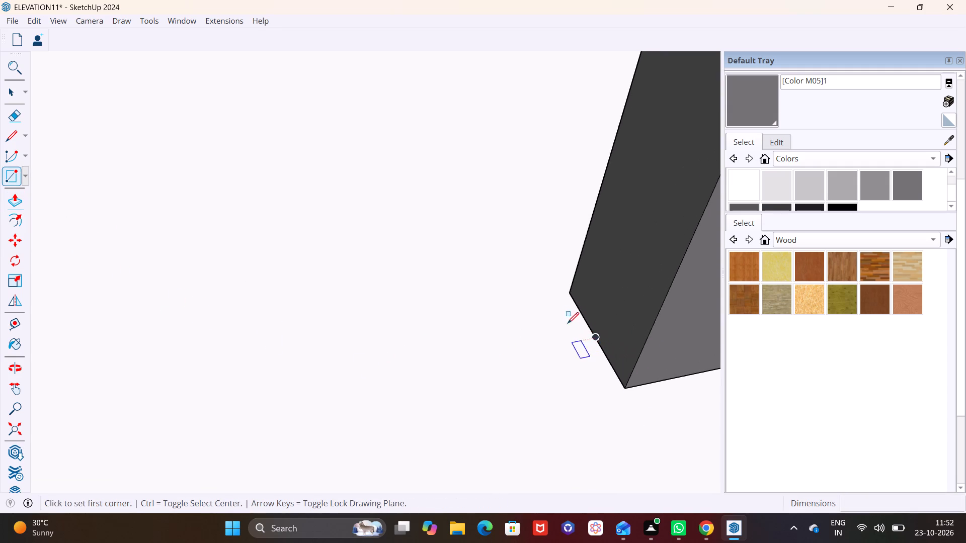
click(554, 298)
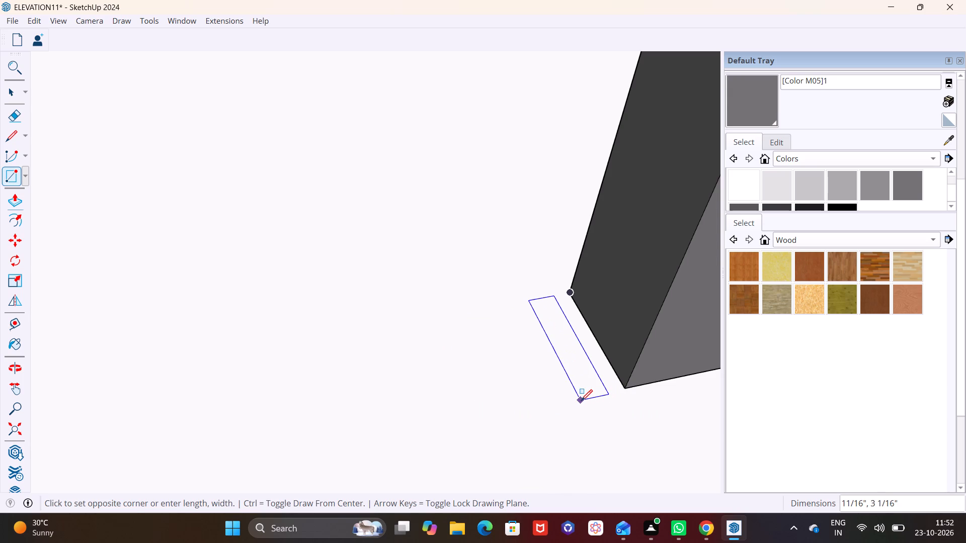
click(581, 401)
Push/Pull the small ground rectangle upward about 1 11/16" into a low block.
key(space)
click(575, 356)
click(17, 199)
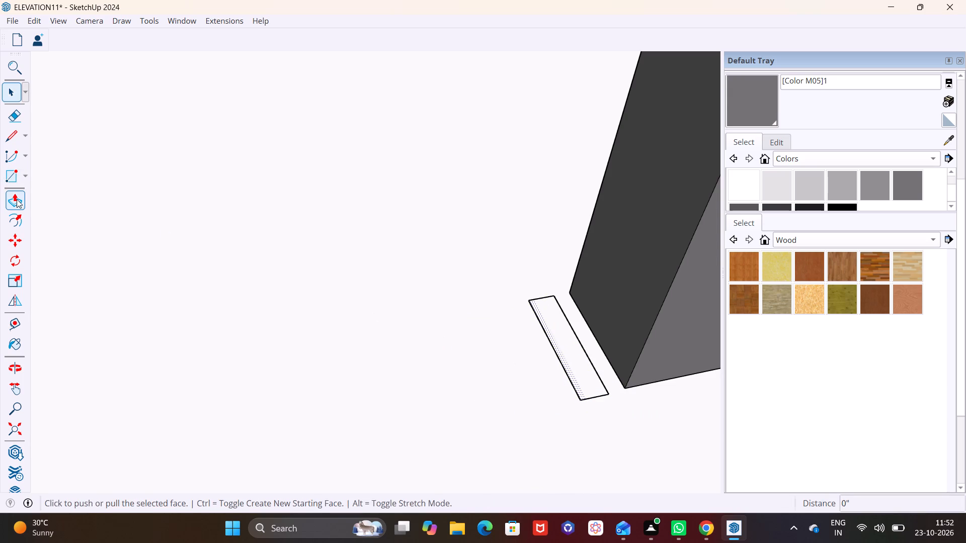
click(579, 361)
scroll(586, 312, down, 4)
click(586, 312)
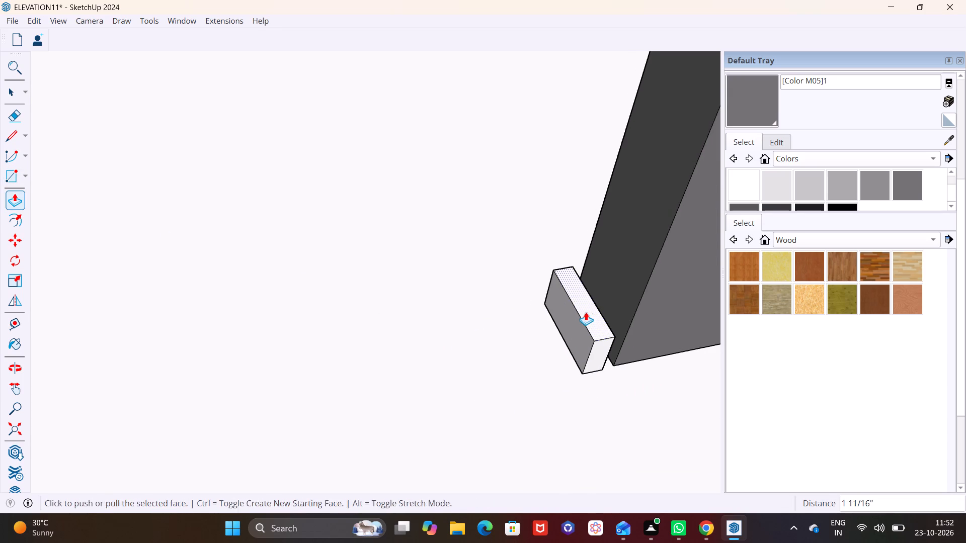
Push/Pull the block's outer end face about 1' 6 11/16" away from the base wall, forming a low strip.
middle_drag(599, 317, 495, 110)
scroll(587, 255, down, 12)
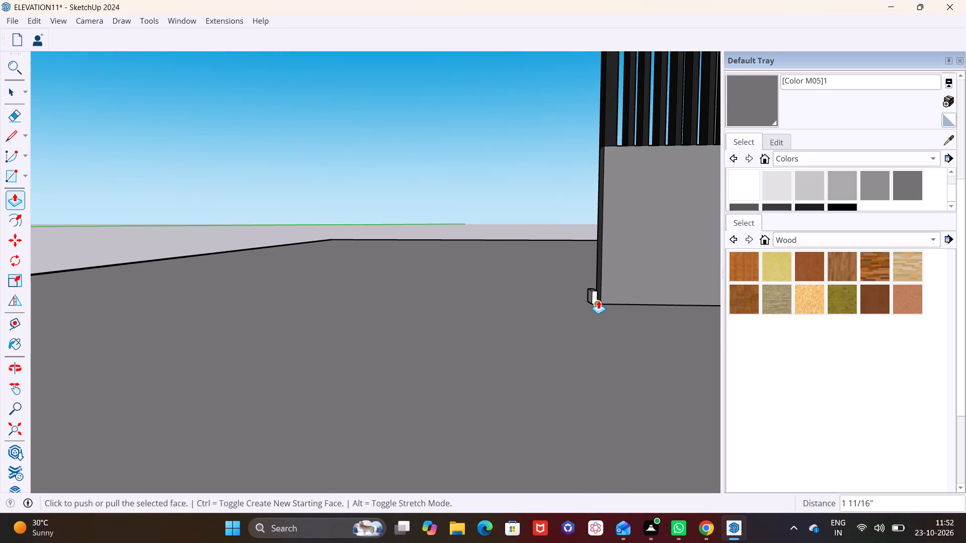
scroll(600, 291, down, 5)
scroll(598, 276, up, 14)
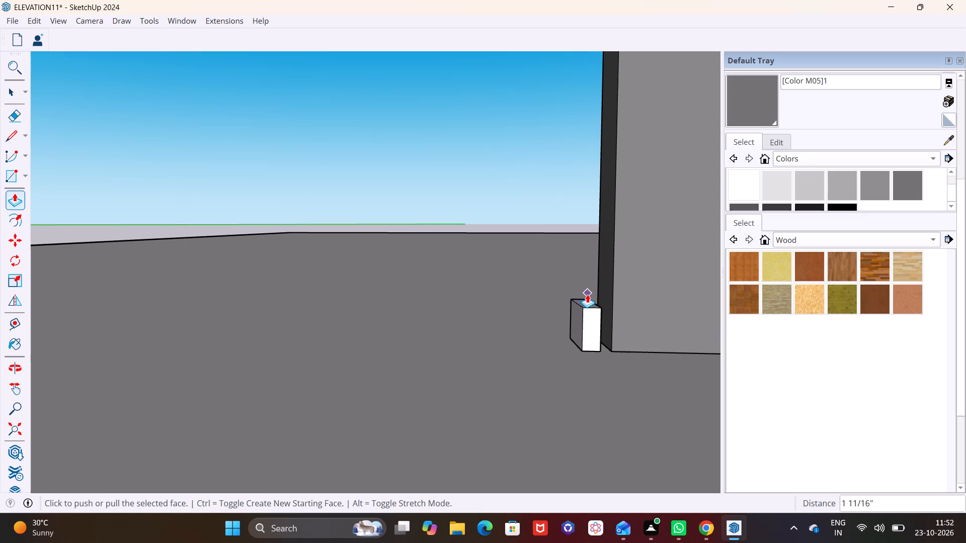
middle_drag(607, 298, 731, 331)
key(space)
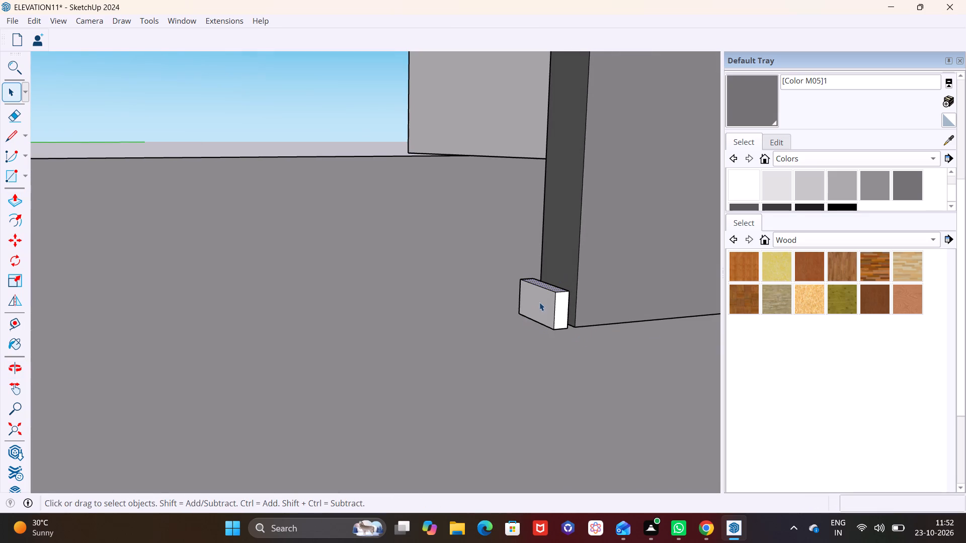
click(539, 302)
click(10, 199)
click(538, 295)
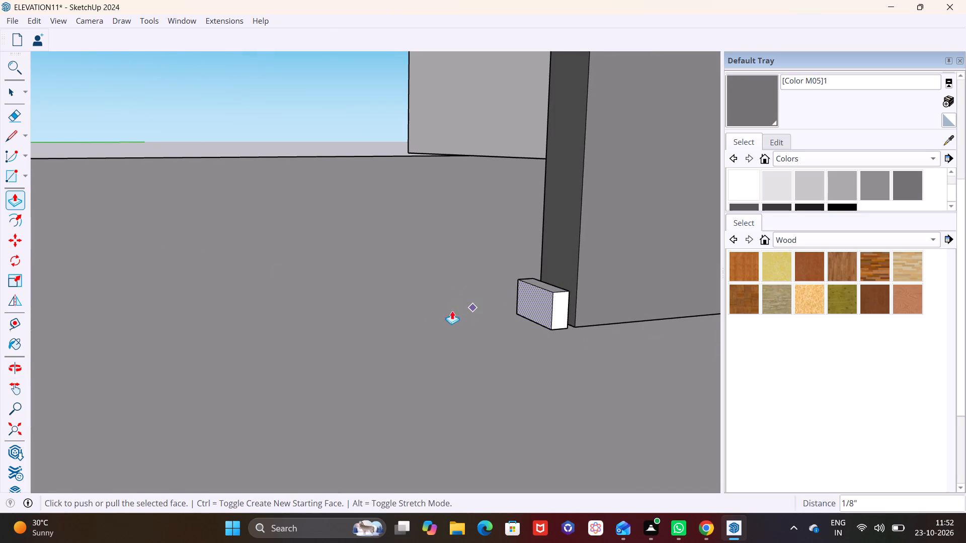
drag(539, 306, 97, 367)
scroll(96, 367, down, 5)
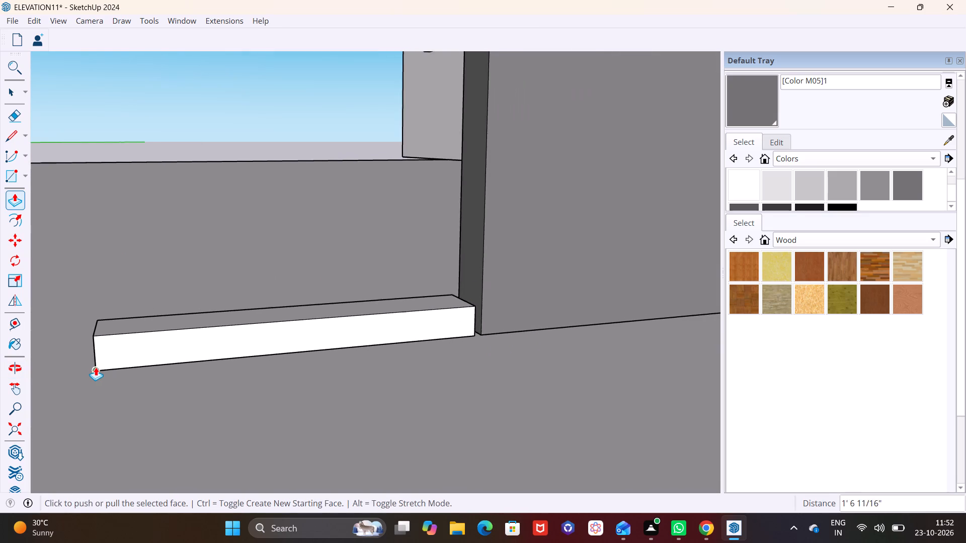
Lengthen the low strip with repeated pulls on its outer end face, continuing in line with the base wall.
scroll(96, 367, down, 3)
shift+middle_drag(98, 366, 373, 383)
drag(363, 372, 199, 384)
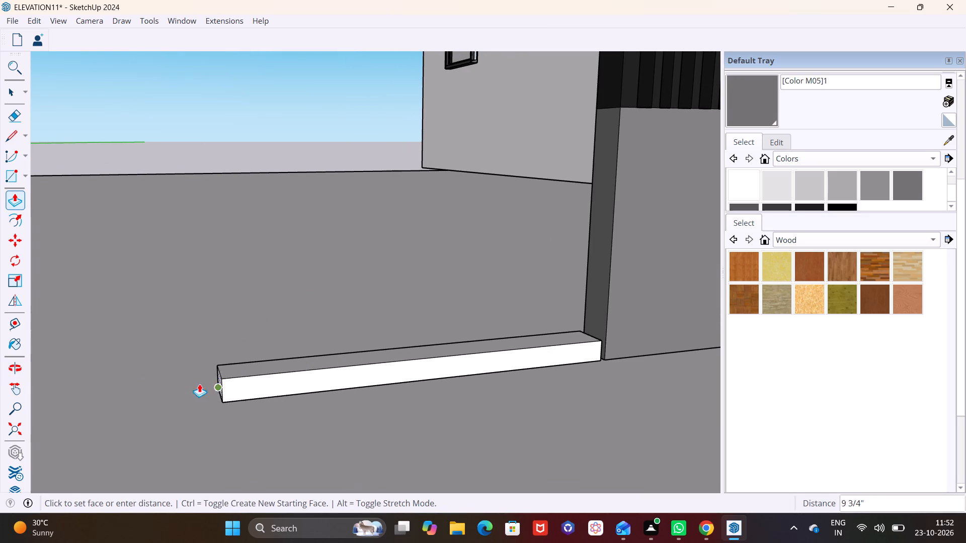
drag(199, 384, 94, 385)
click(88, 383)
scroll(88, 382, down, 9)
middle_drag(376, 397, 320, 398)
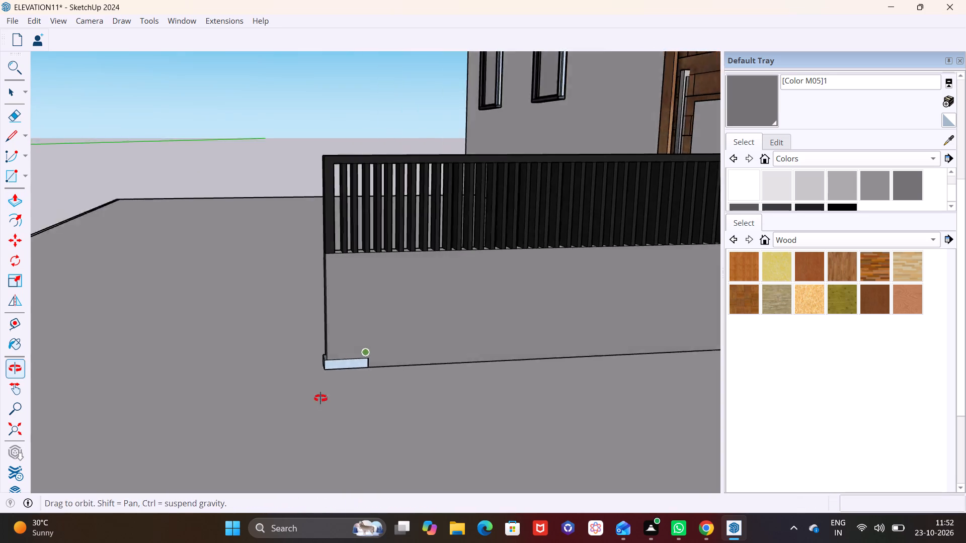
middle_drag(320, 398, 269, 387)
click(57, 349)
shift+middle_drag(57, 349, 243, 382)
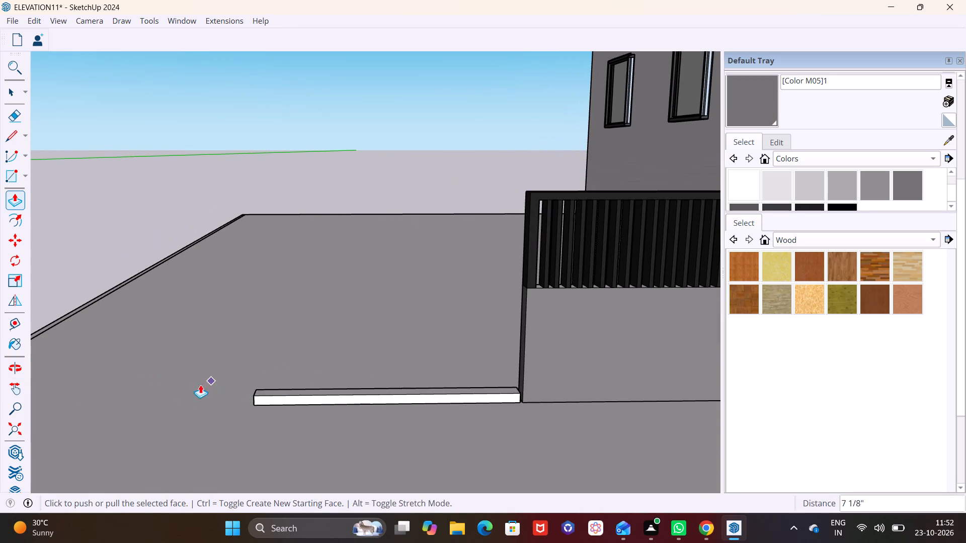
middle_drag(238, 401, 387, 407)
scroll(279, 423, up, 2)
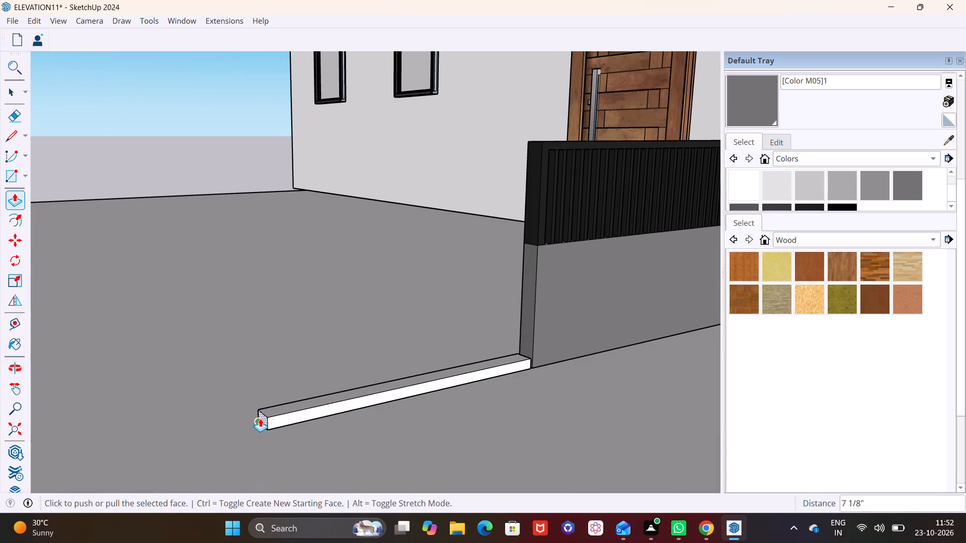
click(260, 418)
click(73, 433)
key(space)
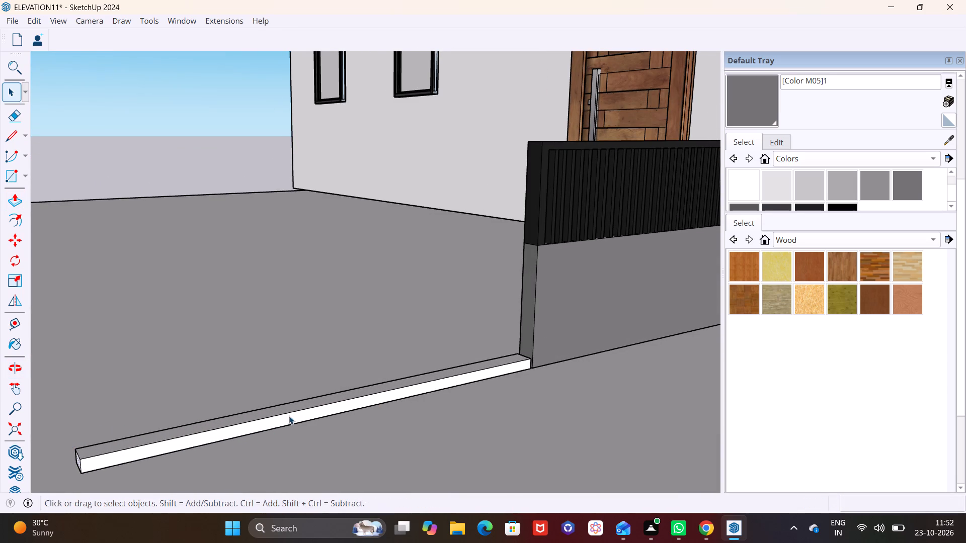
Push/Pull the strip's outer end face slightly farther out, away from the railing.
scroll(291, 416, down, 4)
middle_drag(445, 427, 273, 342)
scroll(393, 387, down, 6)
middle_click(460, 410)
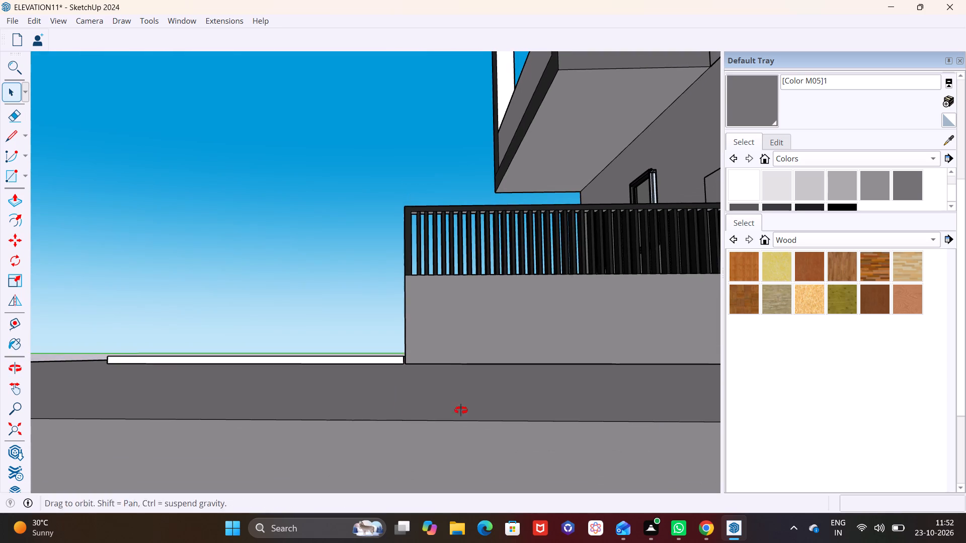
scroll(461, 410, down, 4)
shift+middle_drag(461, 410, 349, 467)
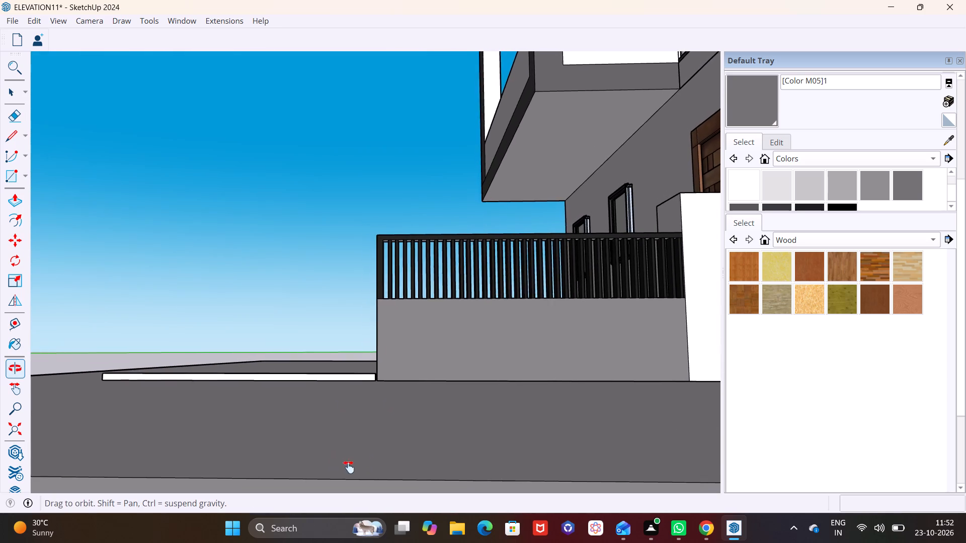
shift+middle_drag(349, 467, 359, 472)
middle_drag(345, 421, 463, 462)
shift+middle_drag(271, 373, 317, 383)
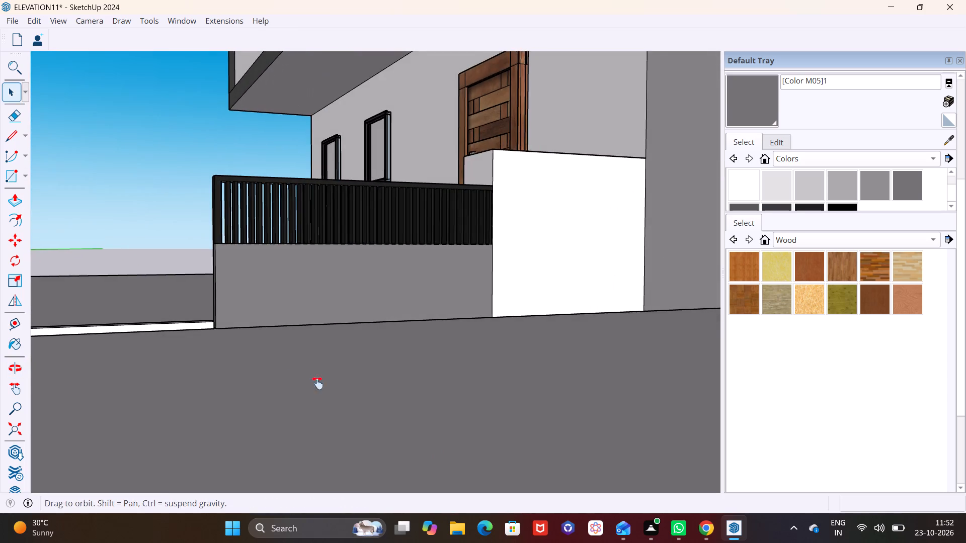
shift+middle_drag(317, 383, 726, 422)
scroll(224, 365, up, 7)
middle_drag(274, 386, 481, 403)
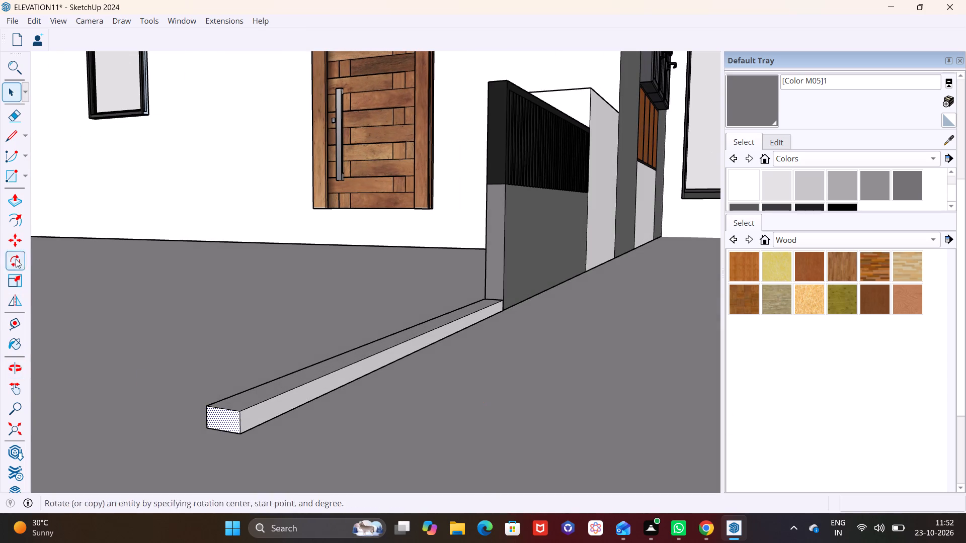
click(16, 198)
click(220, 417)
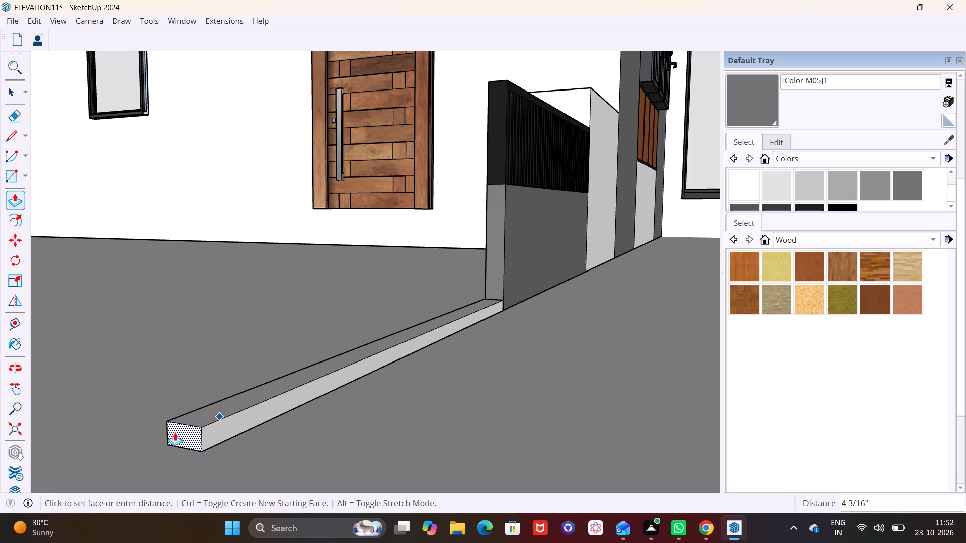
click(141, 437)
Push/Pull the strip's top face up about 1' 6 3/8" to match the height of the grey base wall.
middle_drag(459, 393, 190, 415)
scroll(353, 353, down, 2)
middle_drag(365, 356, 316, 440)
key(space)
click(393, 327)
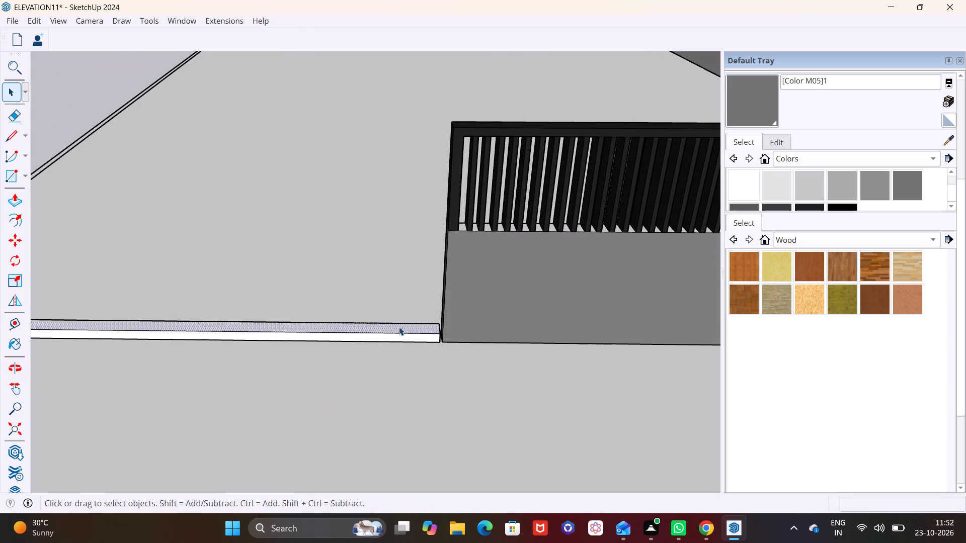
scroll(399, 327, up, 5)
click(14, 198)
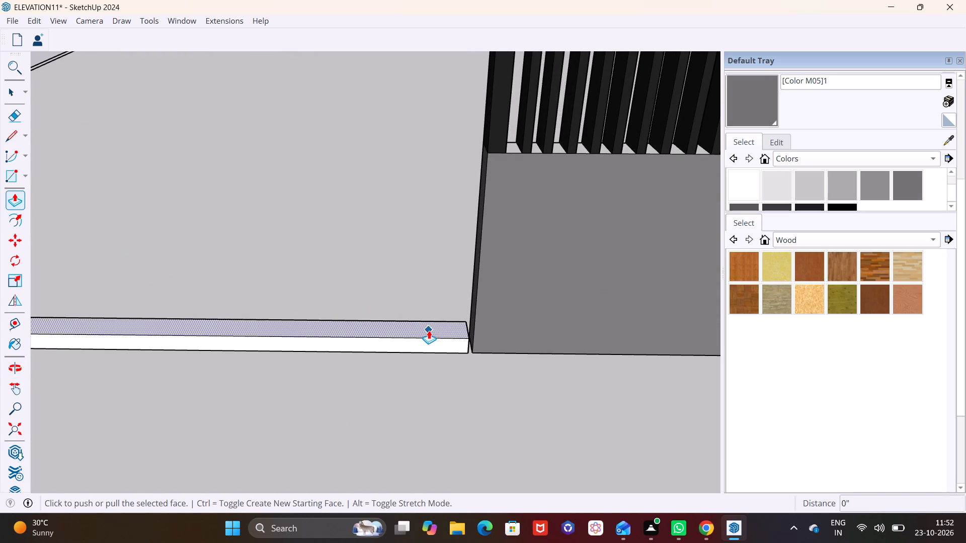
click(433, 330)
click(493, 154)
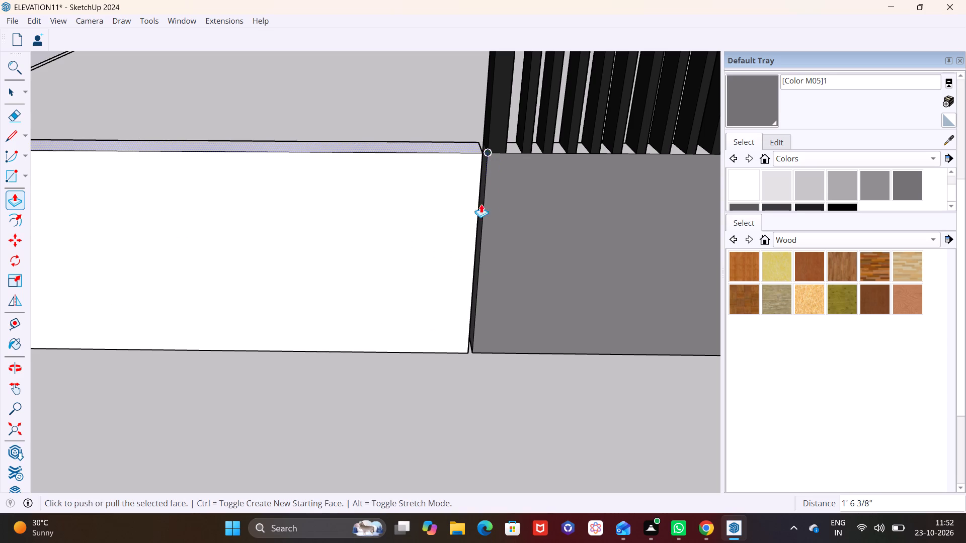
Draw a rectangle about 1 1/2" by 3 1/16" across the top of the new wall, at its end beside the railing.
scroll(403, 325, down, 7)
middle_drag(403, 325, 400, 367)
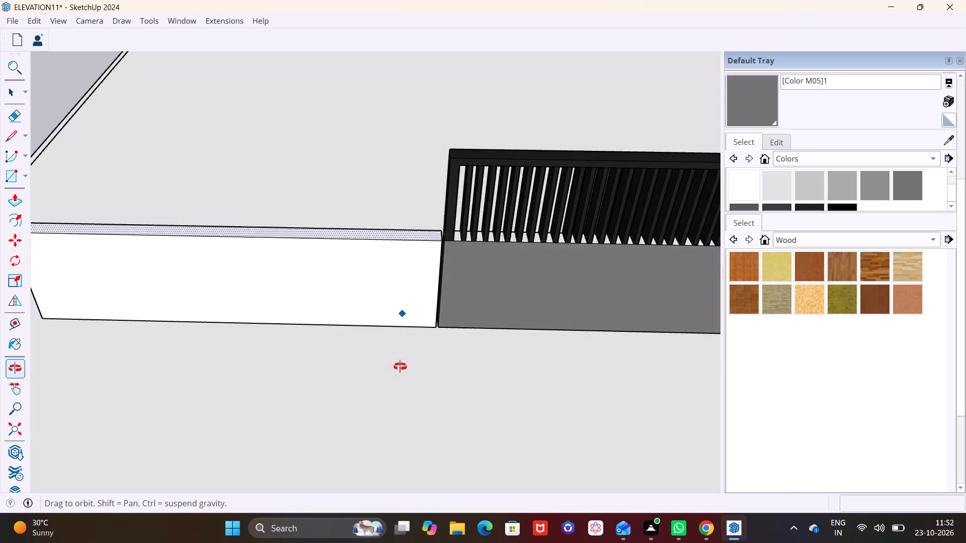
middle_drag(400, 367, 441, 274)
shift+middle_drag(428, 272, 401, 351)
middle_drag(420, 283, 366, 419)
scroll(385, 335, up, 6)
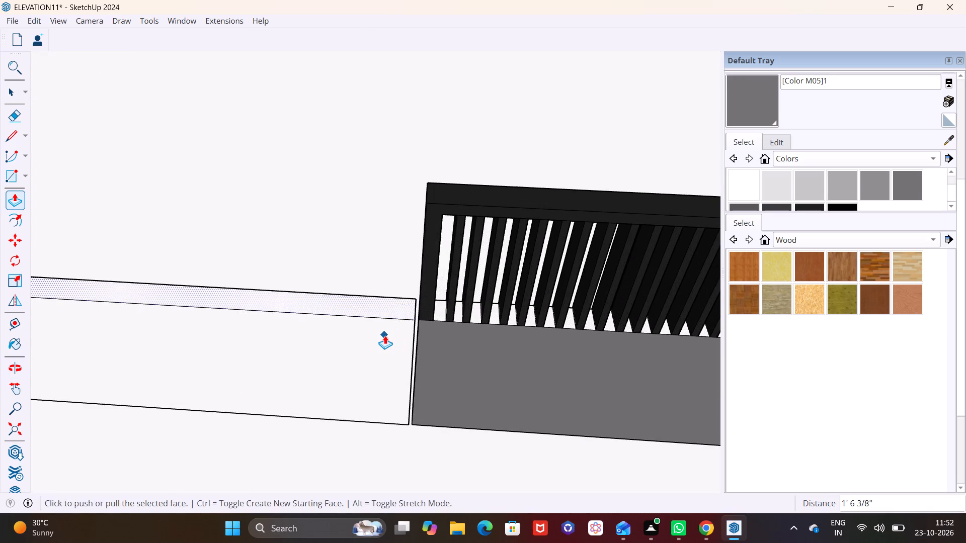
scroll(385, 335, up, 2)
click(28, 173)
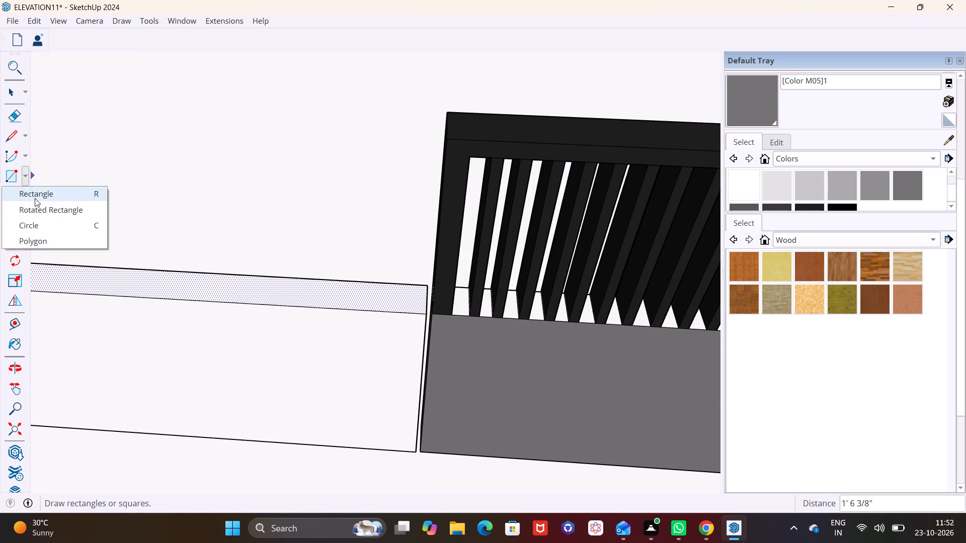
click(35, 198)
middle_drag(316, 273, 355, 354)
scroll(390, 266, up, 5)
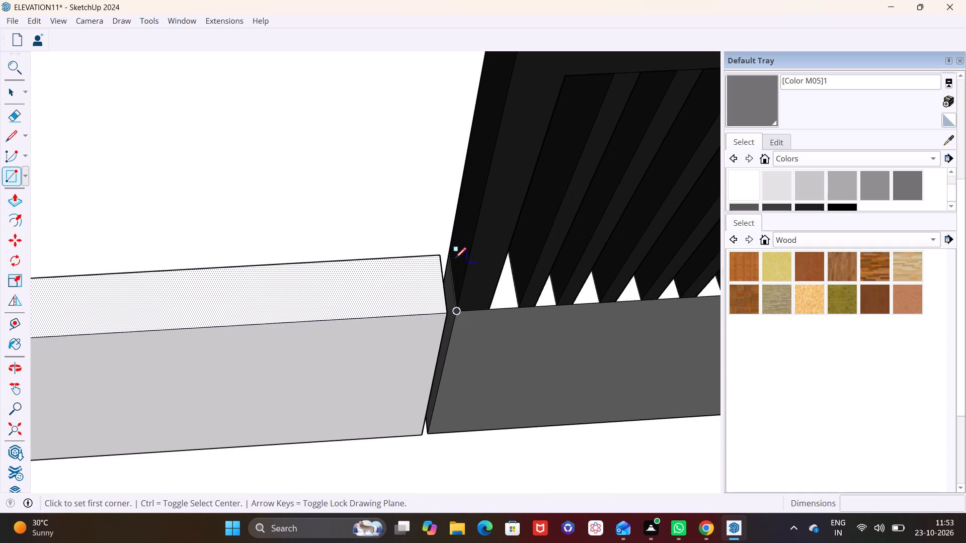
click(436, 253)
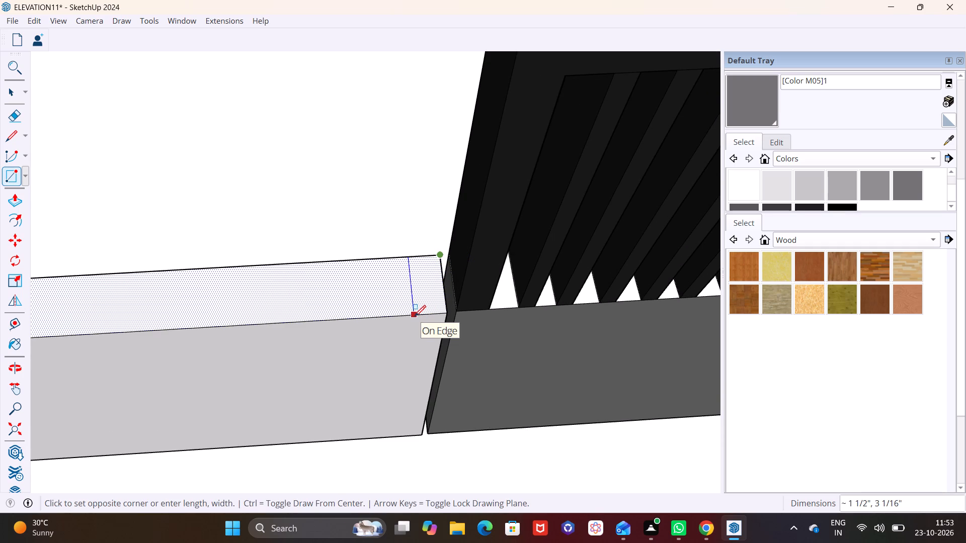
click(416, 316)
Make a group from the small rectangle's face and edges on top of the new wall.
key(space)
double_click(425, 287)
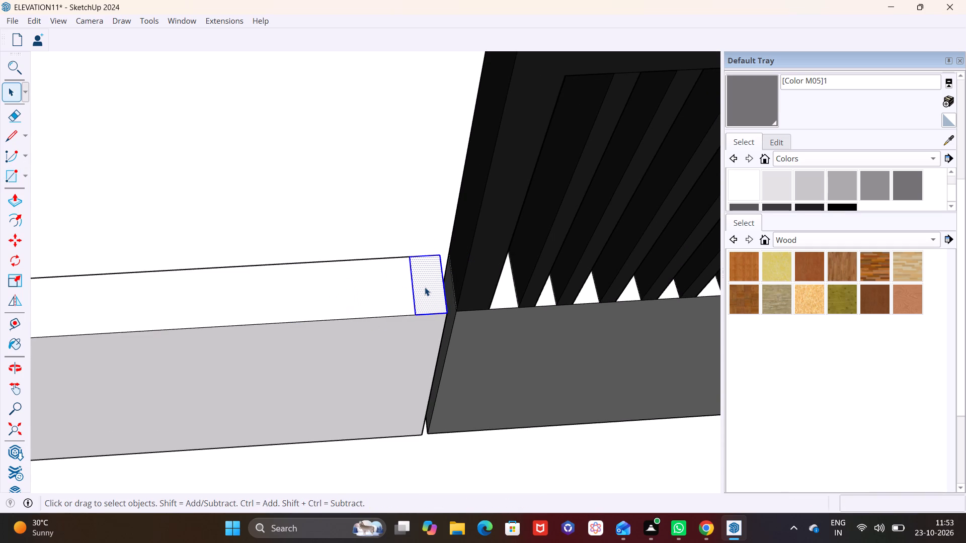
right_click(425, 287)
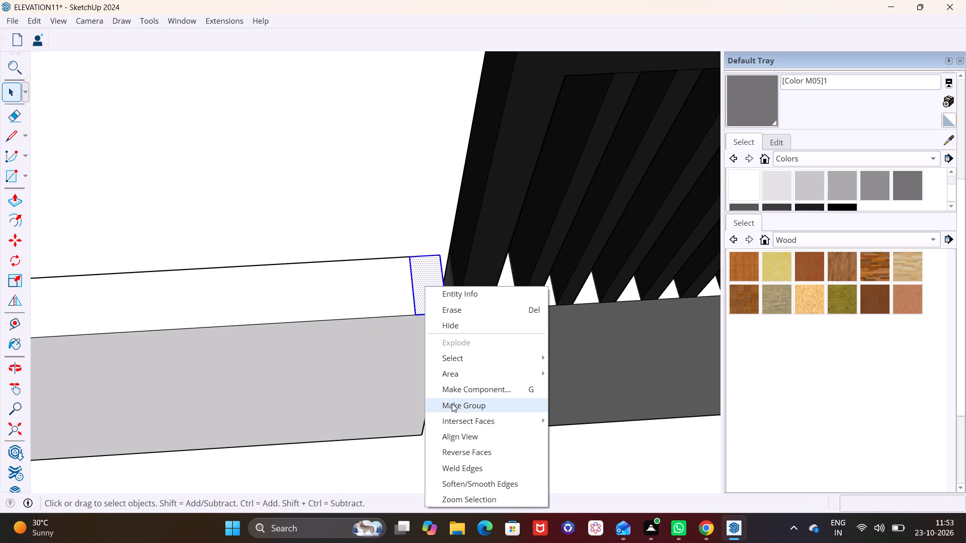
click(452, 403)
Inside the group, Push/Pull the rectangle up about 1' 3 15/16" into a post beside the railing, and leave the group.
triple_click(423, 280)
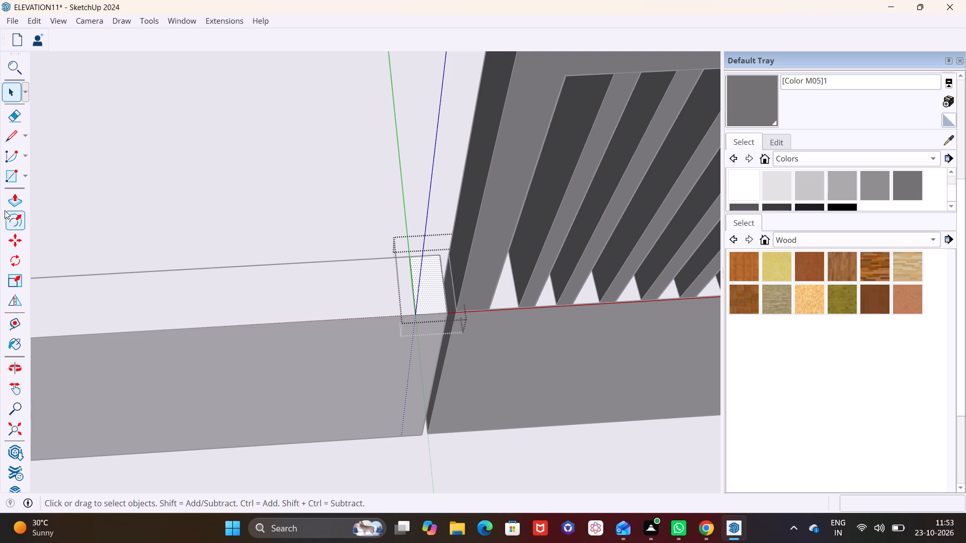
click(4, 200)
click(430, 294)
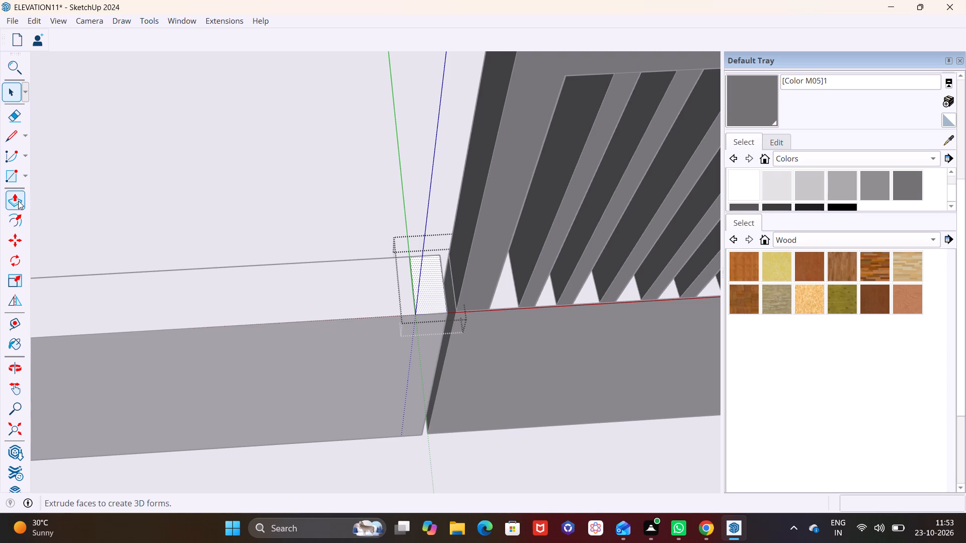
click(18, 201)
click(425, 293)
scroll(429, 240, down, 6)
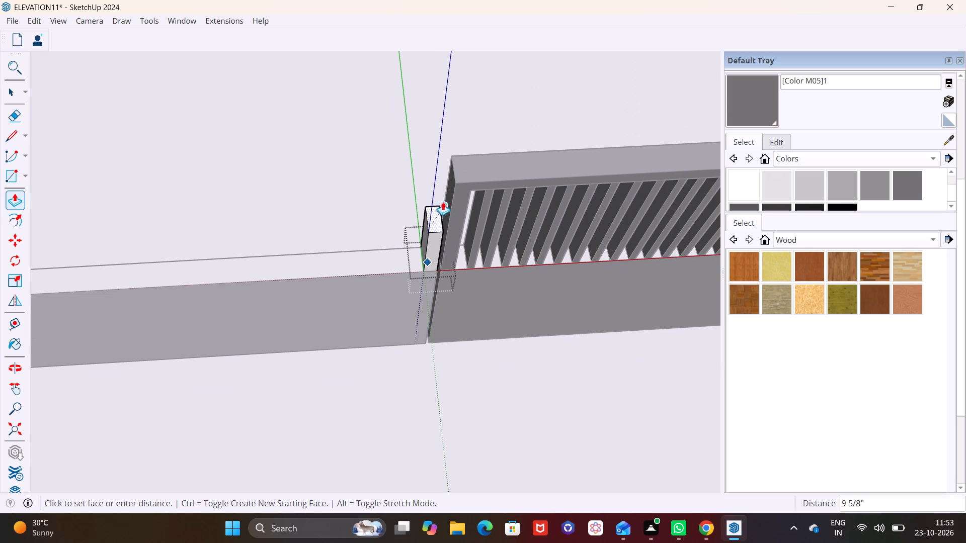
click(458, 184)
middle_drag(403, 222, 552, 224)
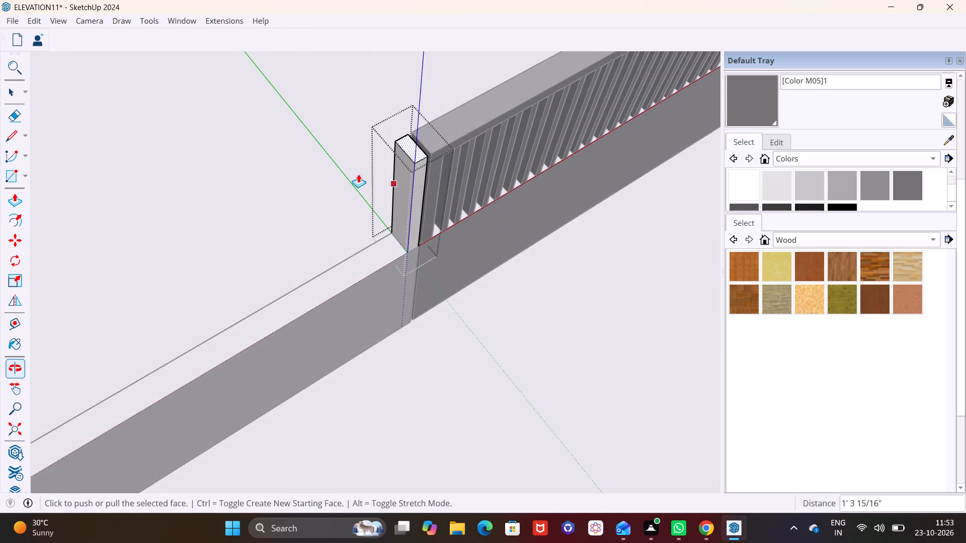
scroll(358, 168, up, 3)
key(space)
click(388, 148)
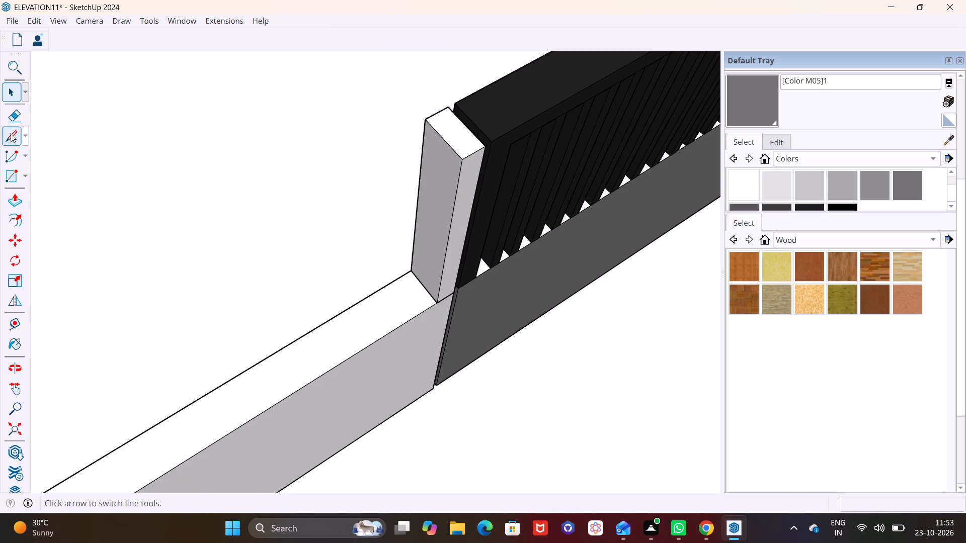
Draw a line about 3 1/16" long across the new post's outer side face, a little below its top.
click(13, 136)
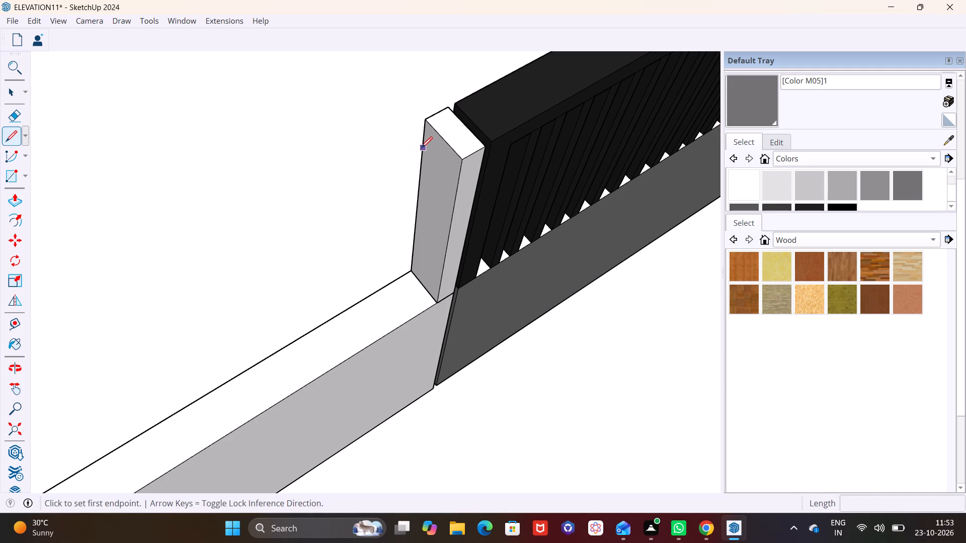
click(421, 145)
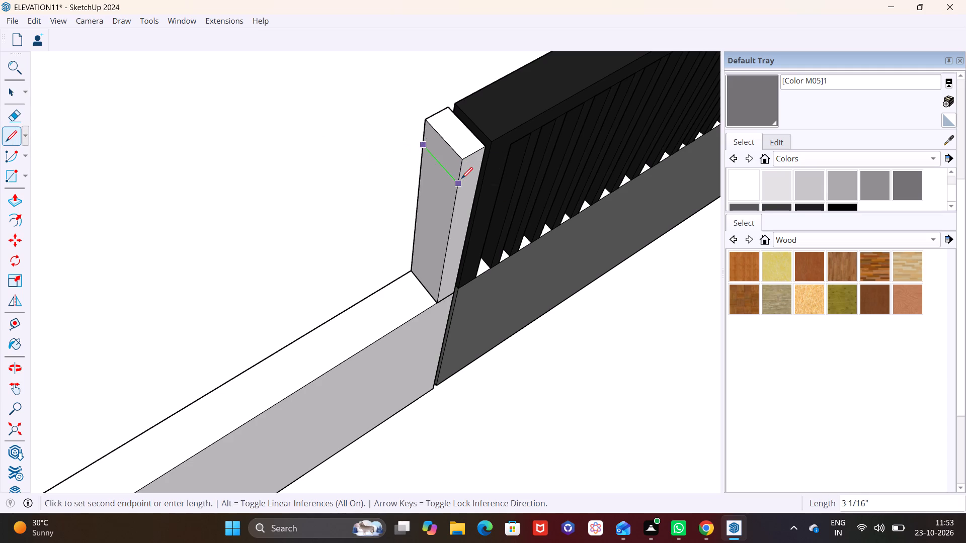
click(461, 178)
click(11, 92)
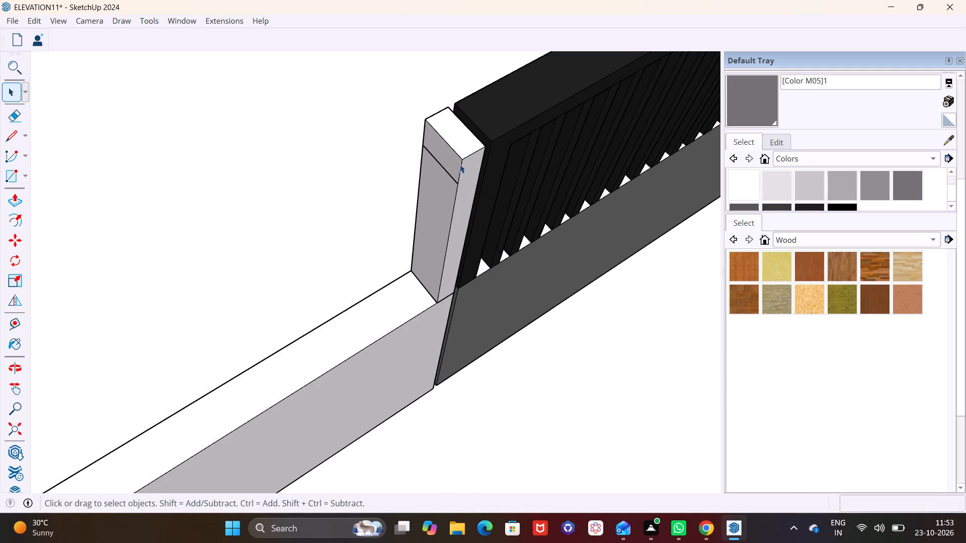
click(459, 164)
triple_click(448, 162)
double_click(448, 162)
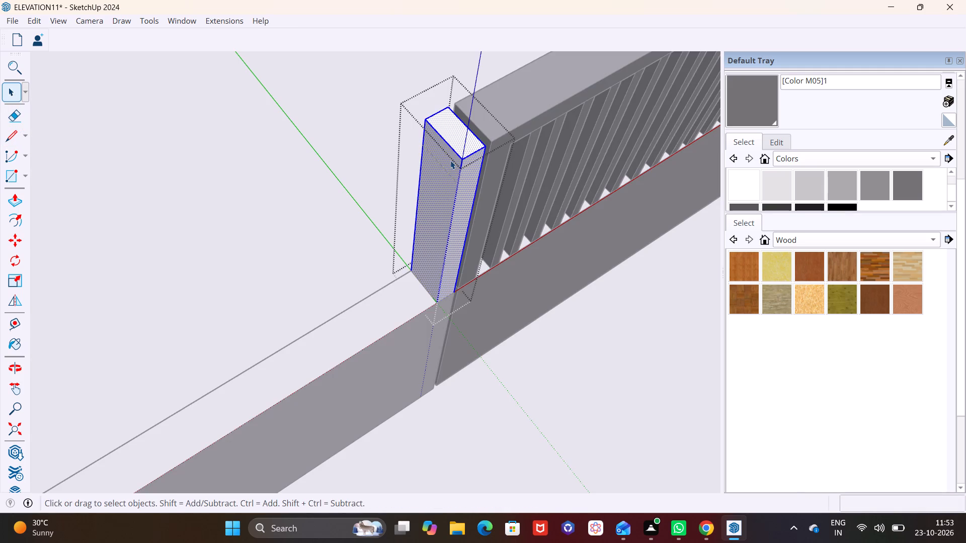
scroll(456, 162, up, 2)
click(321, 183)
Draw a rectangle about 2" by 3 1/16" on the post's outer side face, from its top corner to the line.
middle_drag(399, 185, 498, 157)
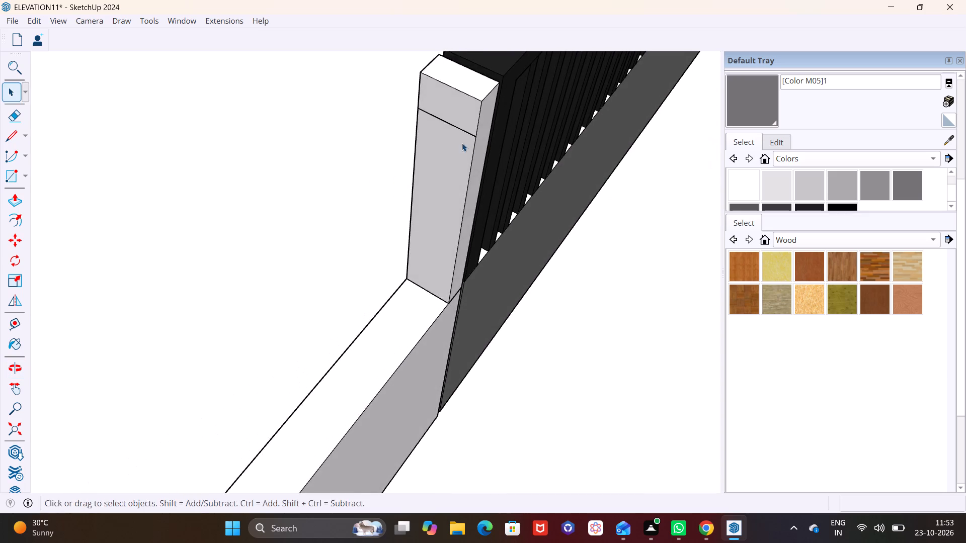
middle_drag(461, 143, 367, 279)
shift+scroll(367, 279, up, 4)
middle_drag(366, 255, 430, 197)
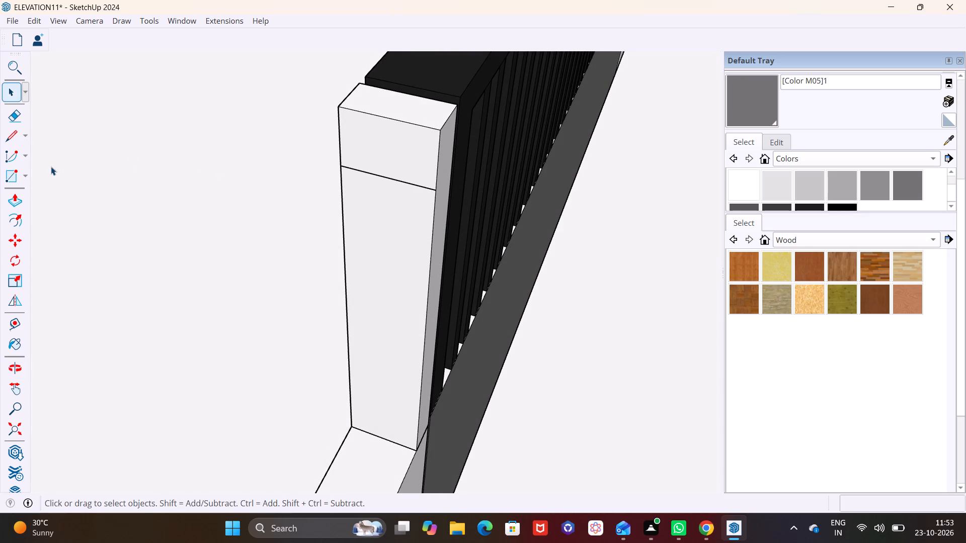
click(26, 174)
click(29, 195)
click(339, 111)
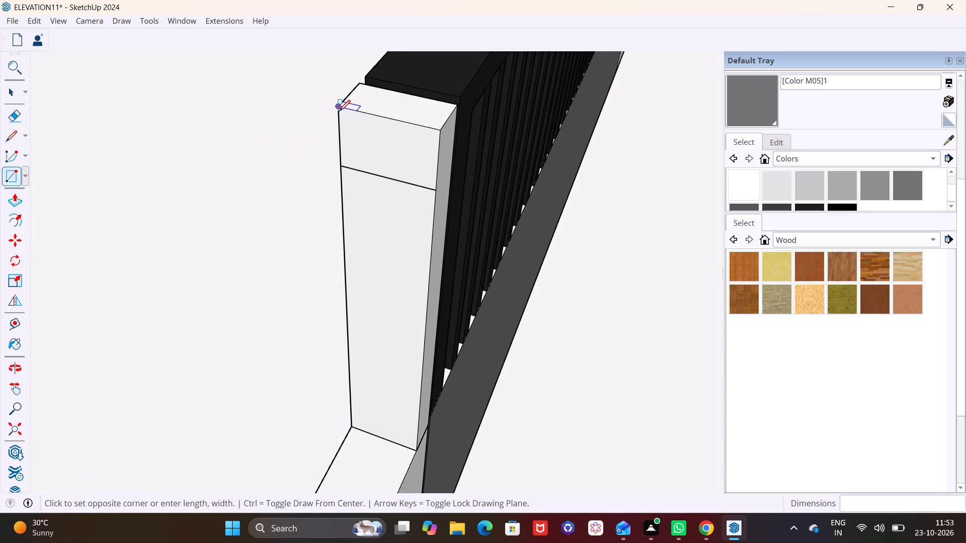
click(436, 188)
key(space)
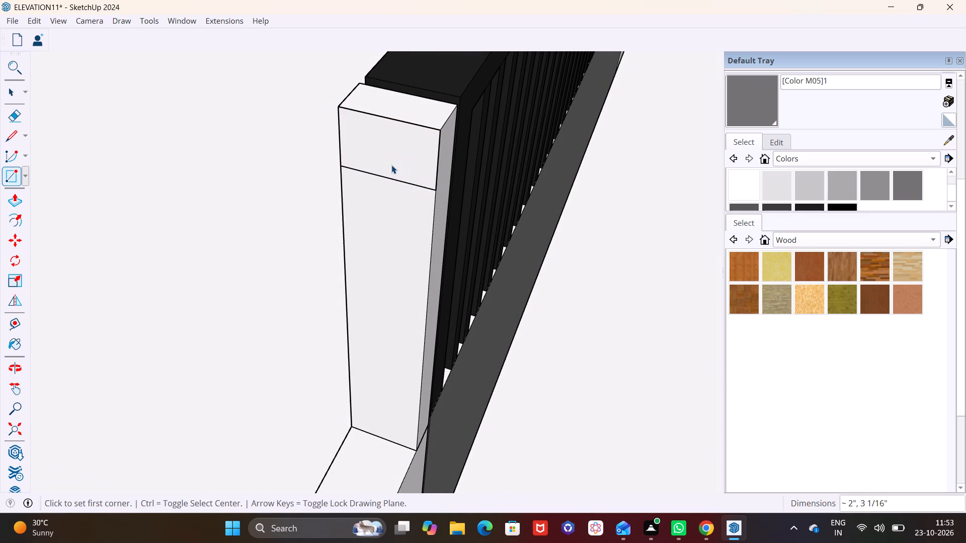
Push/Pull the rectangle out about 6' 2" into a top rail ending level with the new wall's outer end.
click(391, 164)
click(16, 207)
click(397, 155)
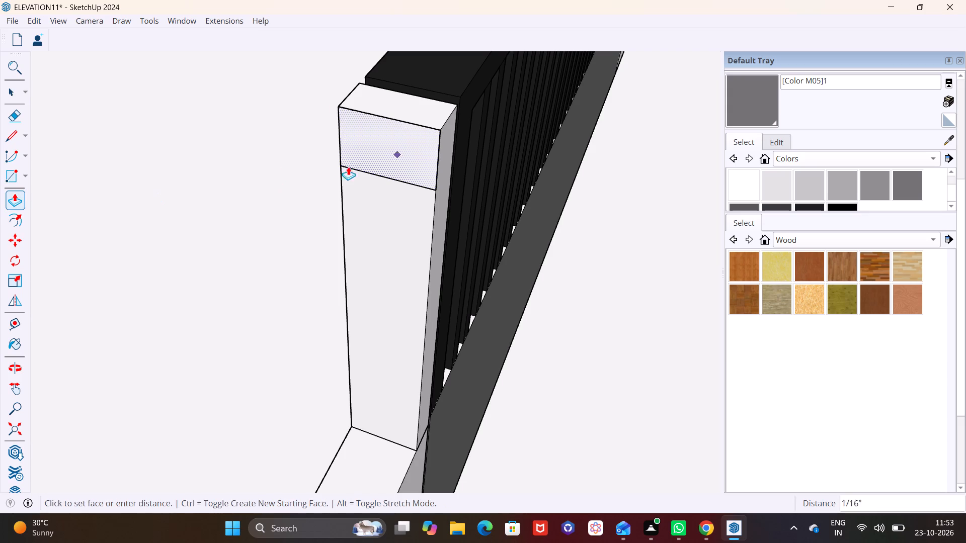
scroll(281, 199, down, 13)
shift+middle_drag(271, 236, 579, 156)
scroll(540, 251, down, 3)
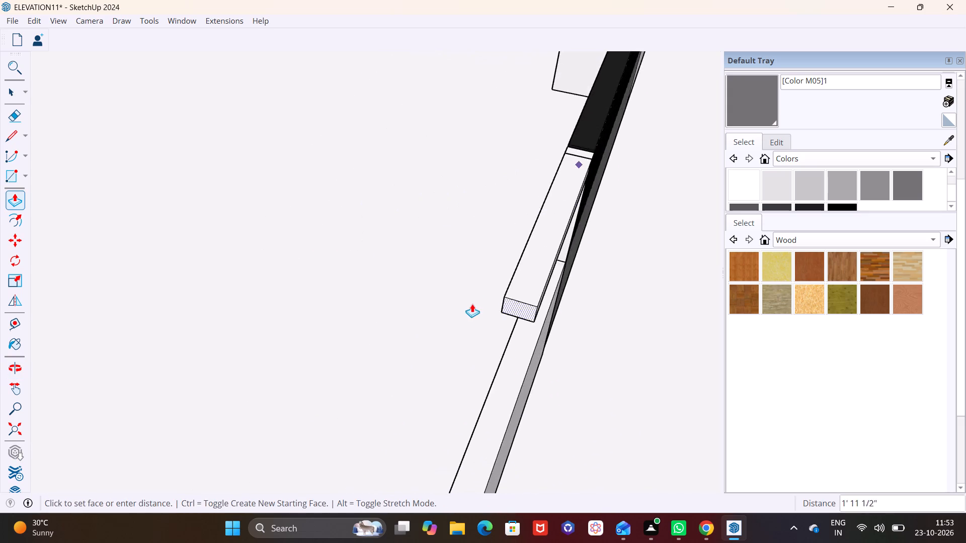
middle_drag(467, 301, 192, 216)
scroll(173, 212, down, 4)
middle_drag(176, 213, 444, 218)
shift+scroll(444, 218, down, 1)
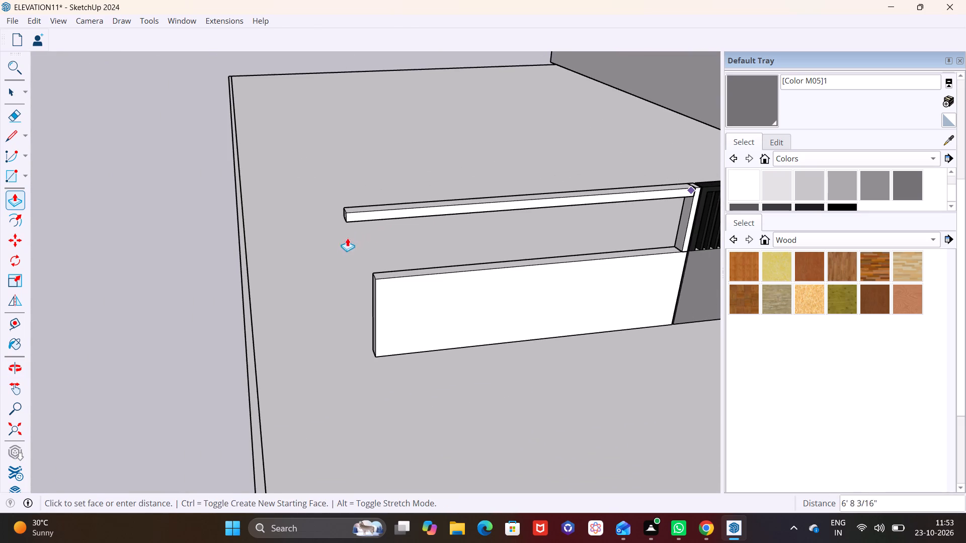
click(376, 289)
Examine the new top rail, post and base wall beside the existing black railing from several angles.
middle_drag(413, 221, 390, 155)
scroll(413, 204, up, 1)
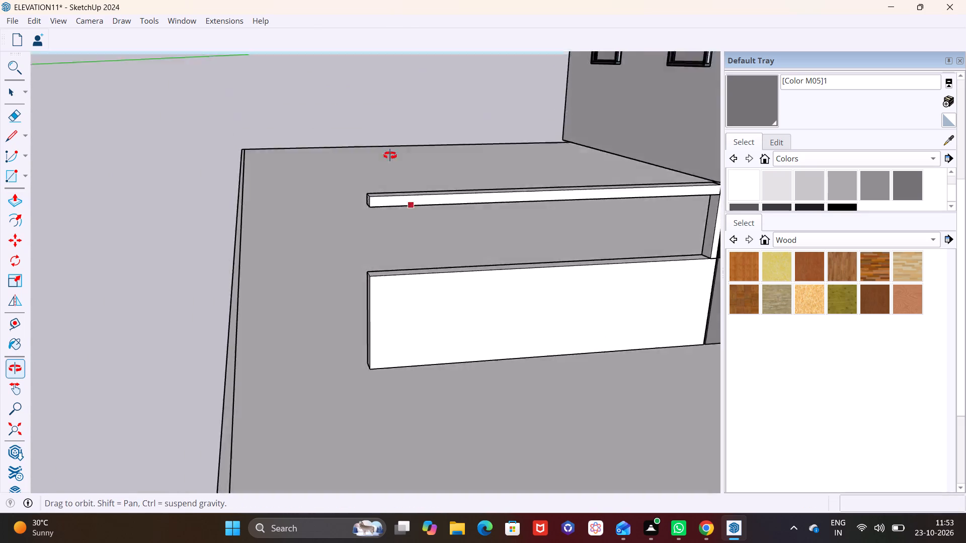
middle_drag(390, 155, 375, 141)
scroll(514, 259, down, 6)
shift+middle_drag(511, 259, 293, 238)
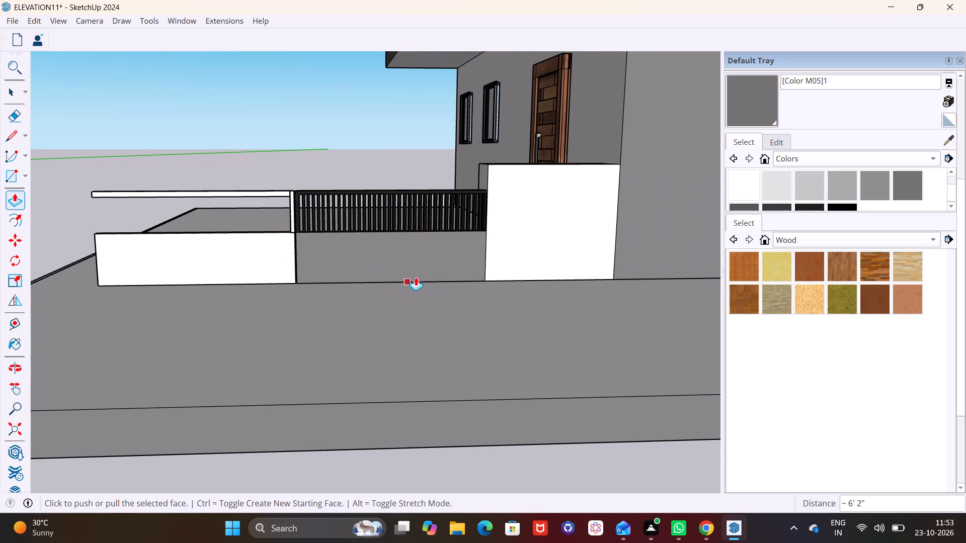
shift+middle_drag(449, 270, 597, 270)
middle_drag(481, 267, 470, 261)
middle_drag(352, 237, 574, 291)
scroll(282, 280, up, 2)
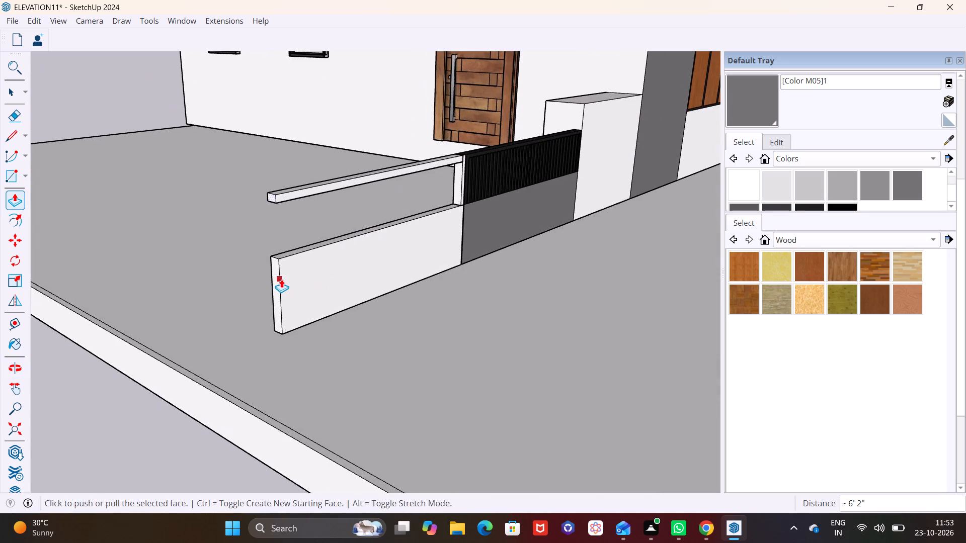
scroll(281, 279, up, 8)
shift+middle_drag(384, 232, 287, 266)
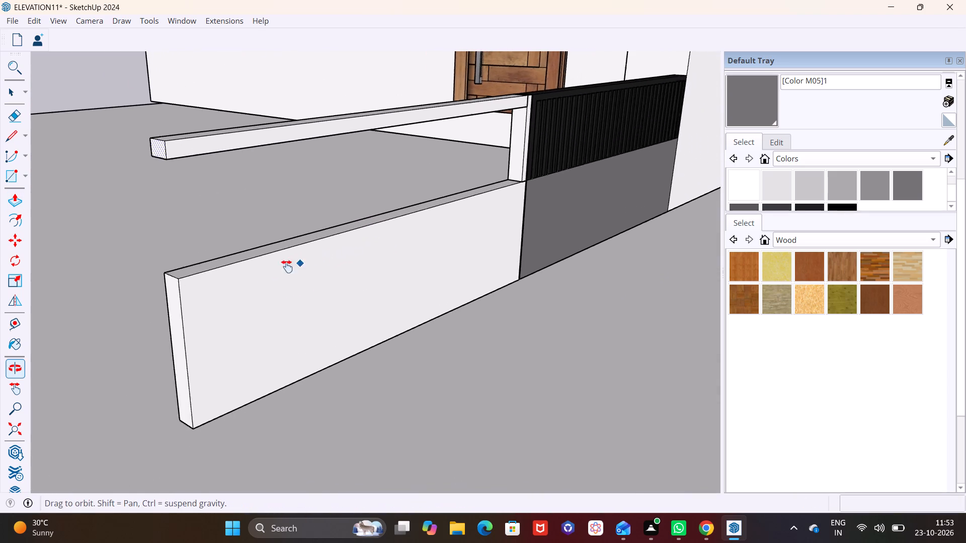
shift+middle_drag(287, 266, 214, 274)
middle_drag(396, 256, 279, 336)
Draw a narrow rectangle about 1" wide across the full depth of the new wall's top, just beside the post.
scroll(317, 320, up, 1)
key(space)
scroll(438, 246, up, 2)
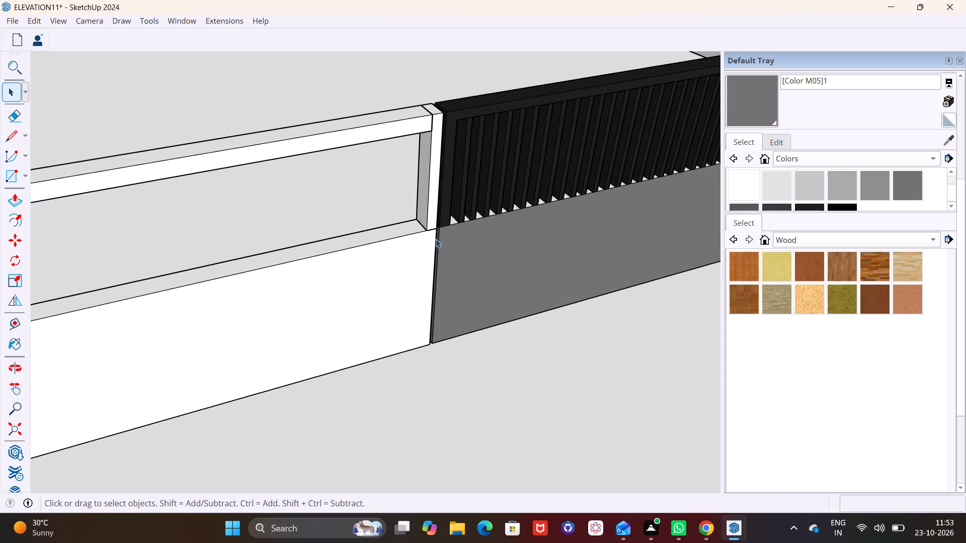
scroll(436, 239, up, 3)
middle_drag(420, 244, 331, 309)
scroll(389, 230, up, 6)
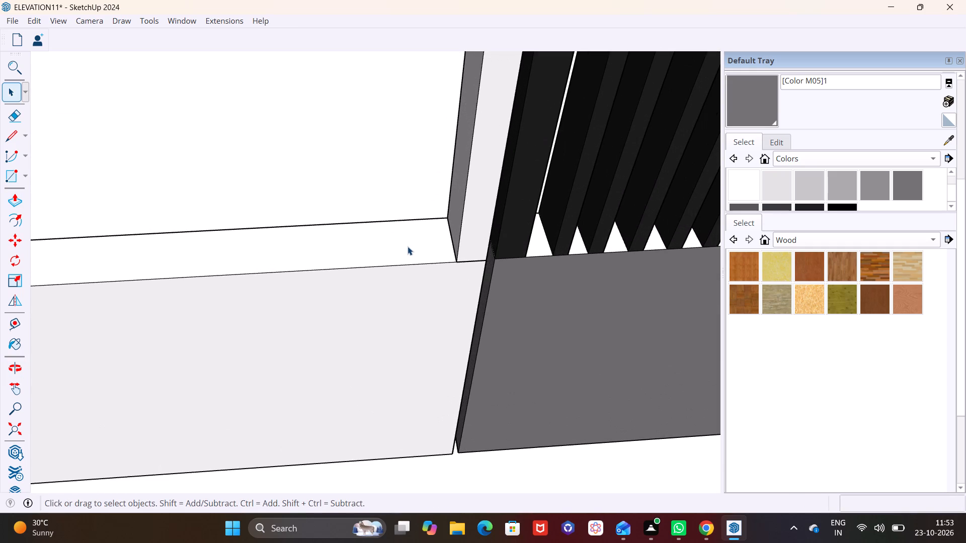
click(26, 175)
click(41, 194)
middle_drag(331, 233, 336, 263)
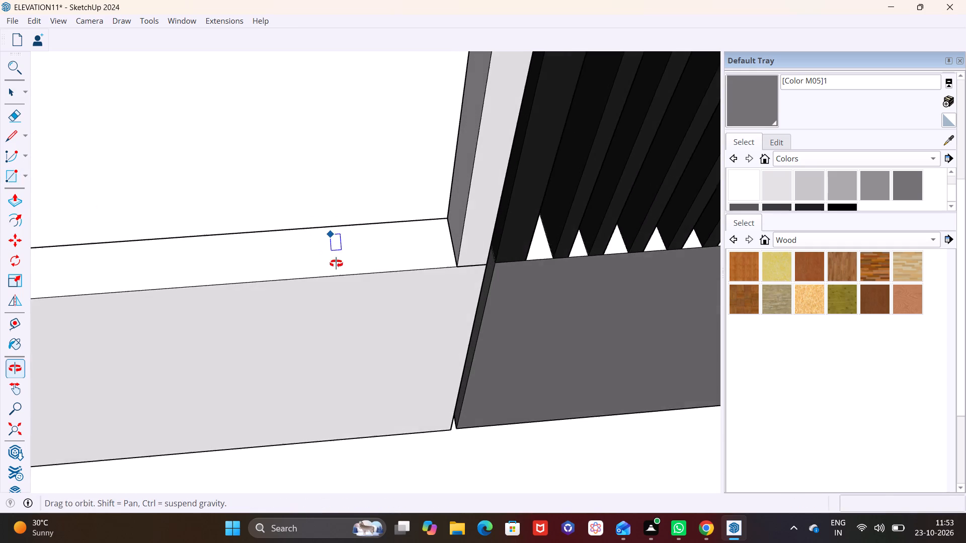
middle_drag(336, 263, 338, 264)
scroll(413, 232, up, 5)
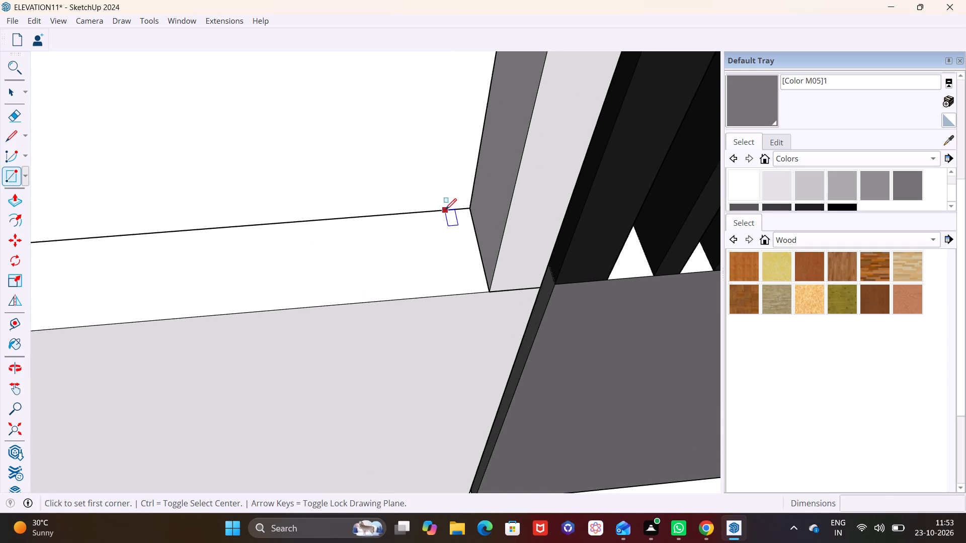
click(441, 211)
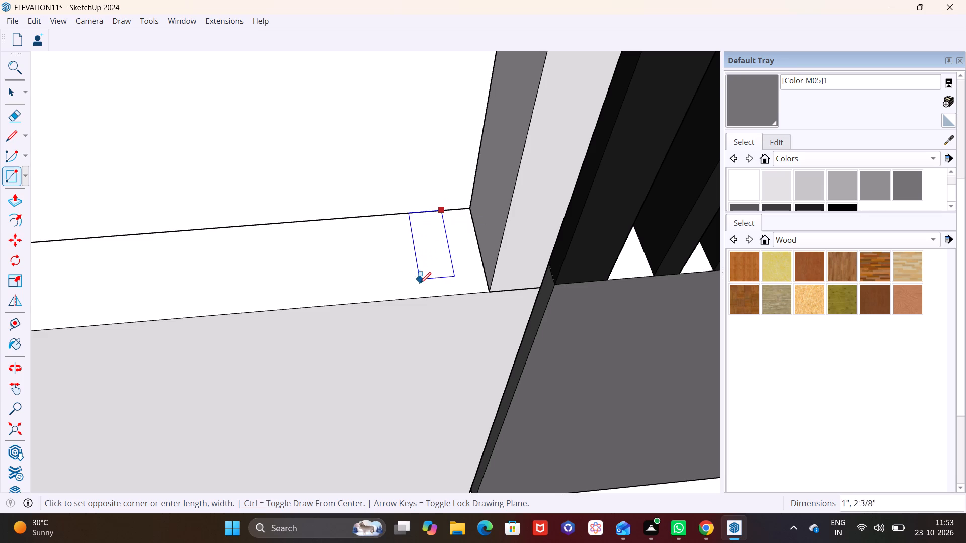
click(421, 302)
key(space)
Make a group from the narrow rectangle's face and edges on top of the new wall.
double_click(430, 246)
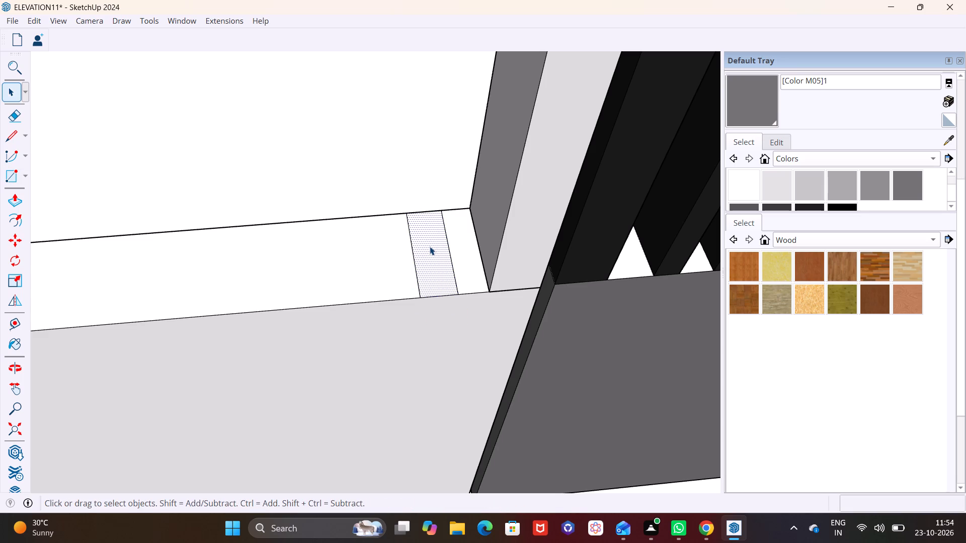
right_click(430, 246)
drag(487, 370, 492, 368)
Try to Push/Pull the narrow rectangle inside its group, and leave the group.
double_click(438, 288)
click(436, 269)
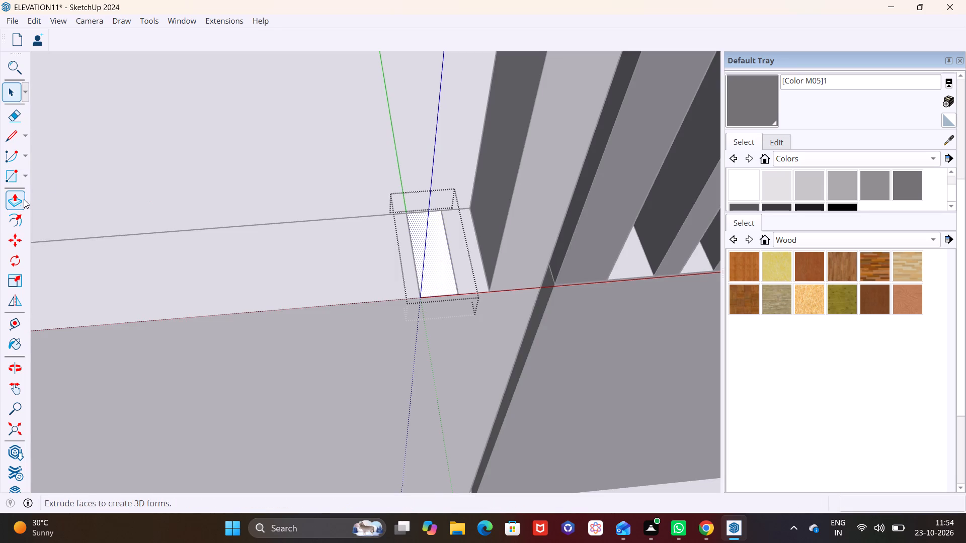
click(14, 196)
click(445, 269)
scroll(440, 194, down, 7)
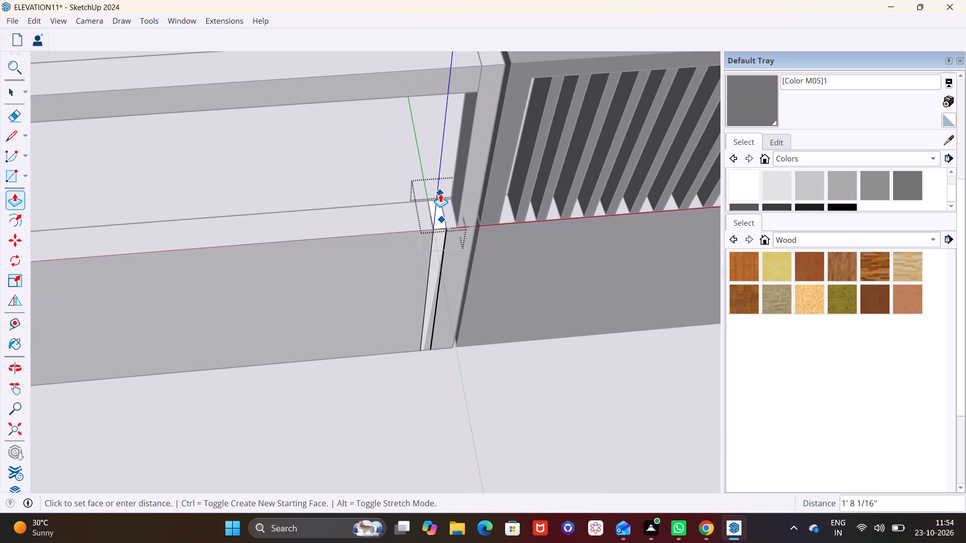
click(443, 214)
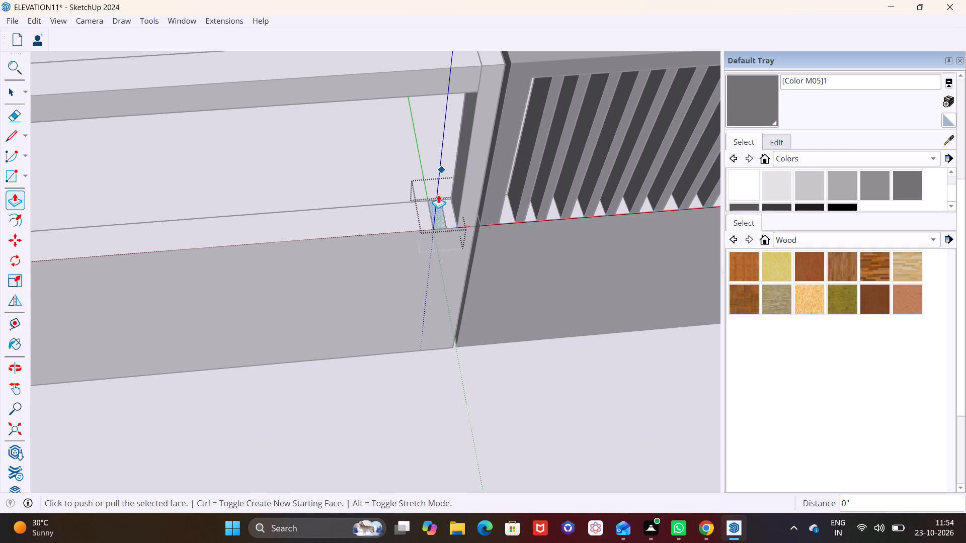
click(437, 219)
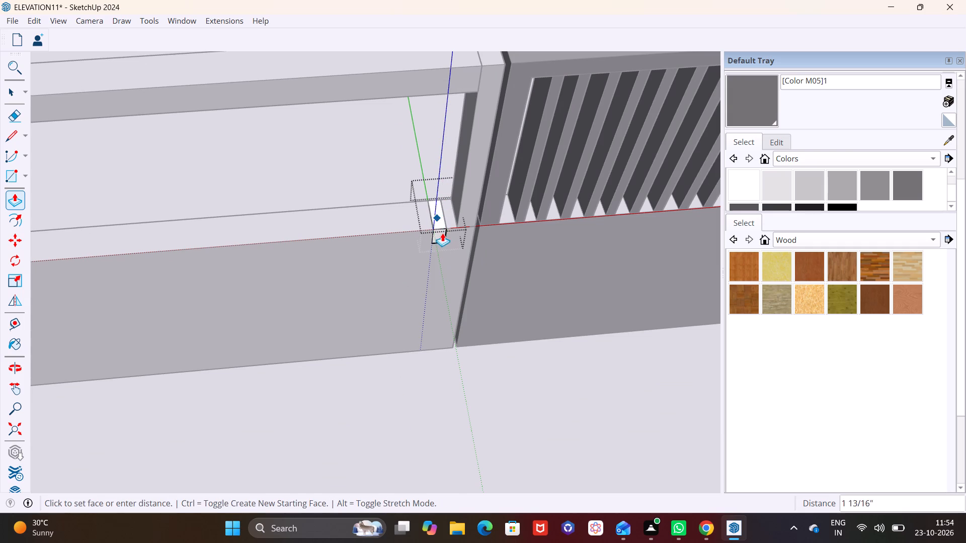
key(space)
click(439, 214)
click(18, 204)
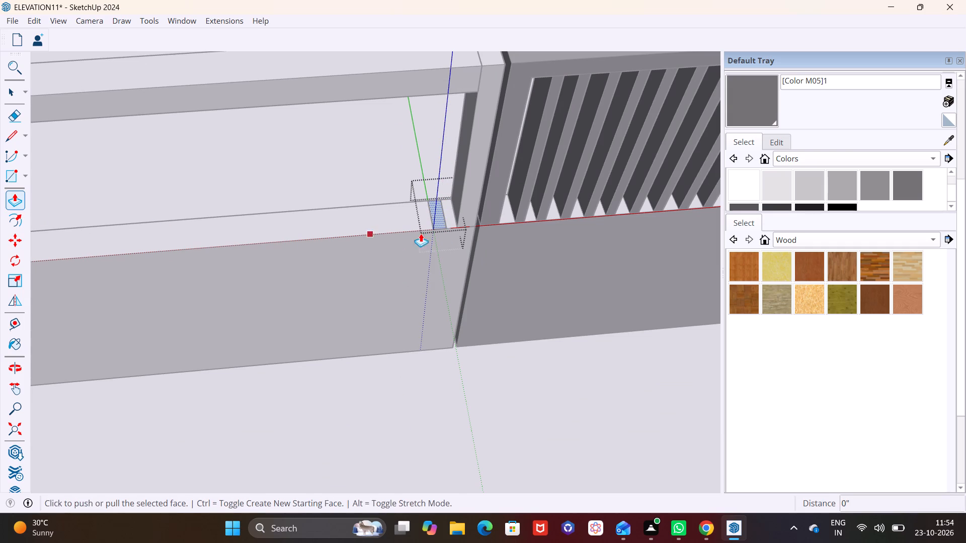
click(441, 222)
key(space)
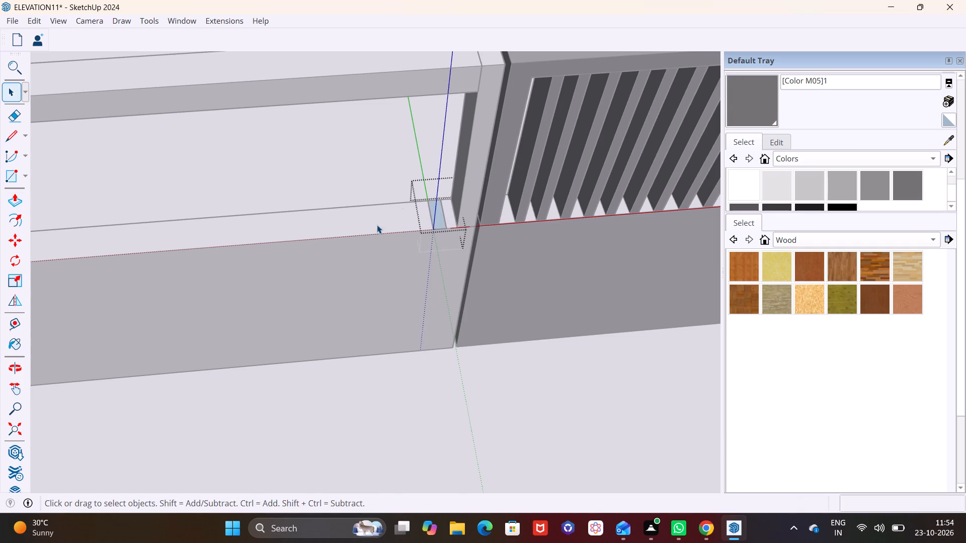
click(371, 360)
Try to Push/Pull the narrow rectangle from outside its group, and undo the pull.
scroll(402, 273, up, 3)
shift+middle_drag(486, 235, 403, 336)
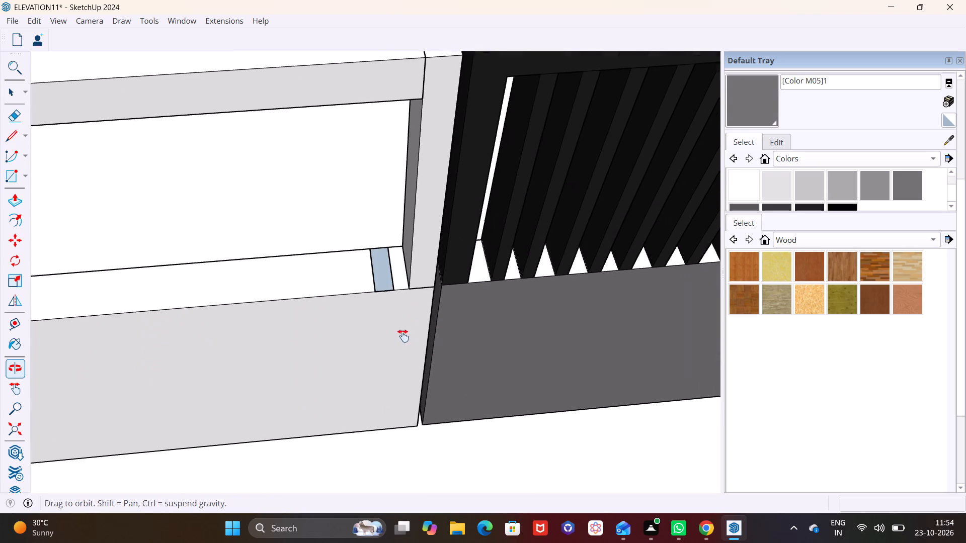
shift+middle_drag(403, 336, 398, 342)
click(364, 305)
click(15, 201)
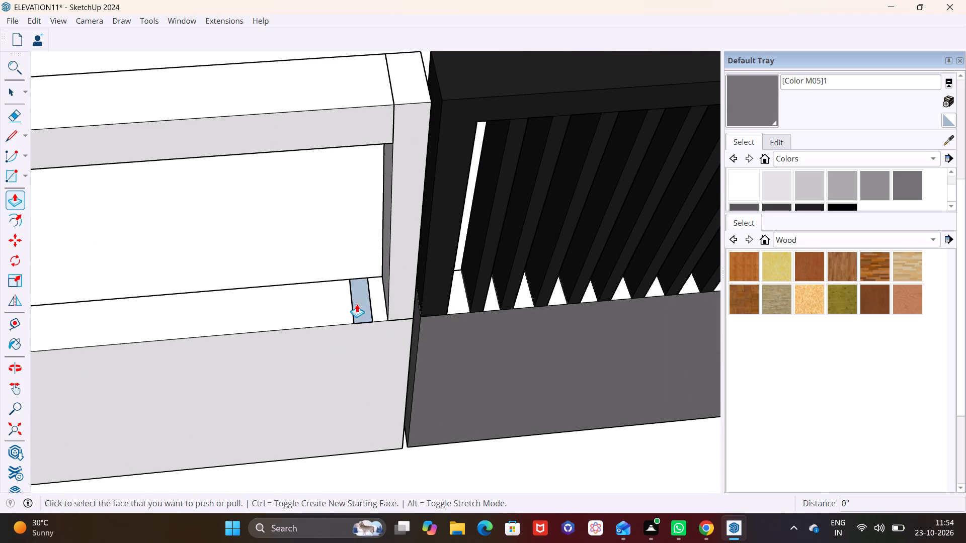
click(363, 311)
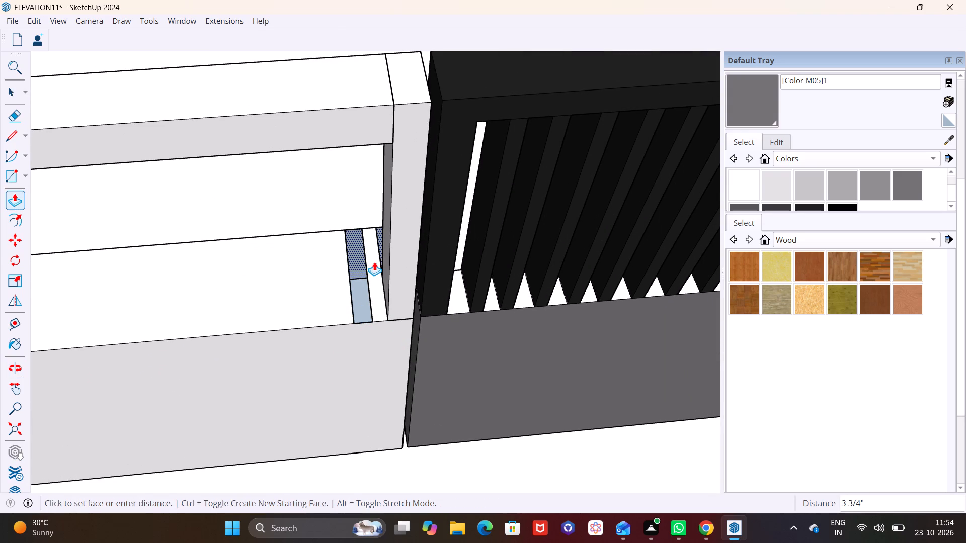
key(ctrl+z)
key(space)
Open the narrow rectangle's group, Push/Pull its face up to the underside of the top rail to form a slat, and leave the group.
double_click(354, 297)
double_click(361, 297)
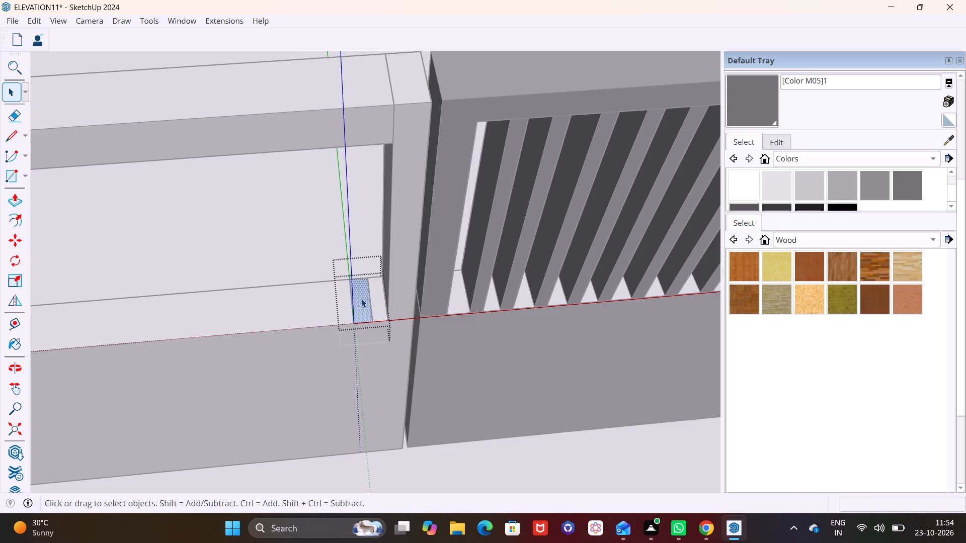
click(19, 205)
click(361, 316)
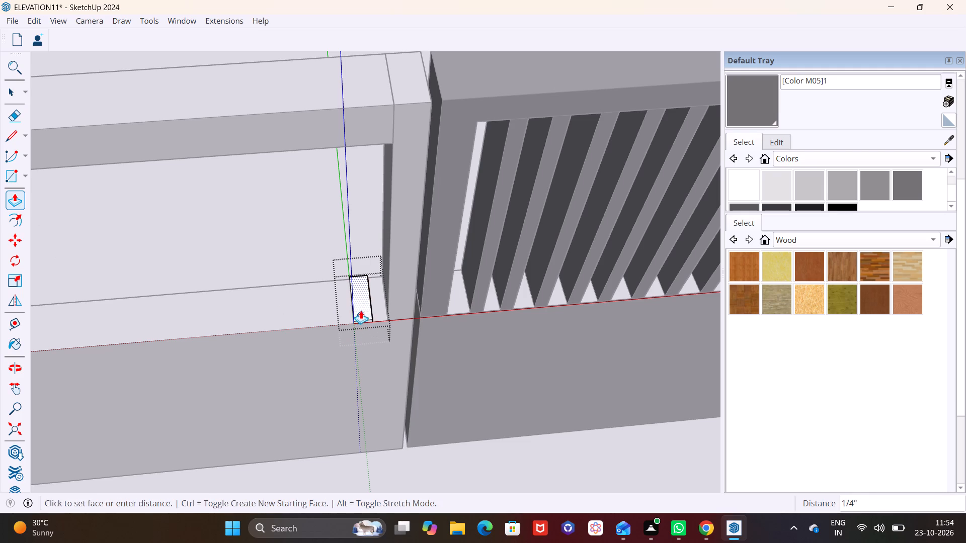
drag(365, 294, 374, 236)
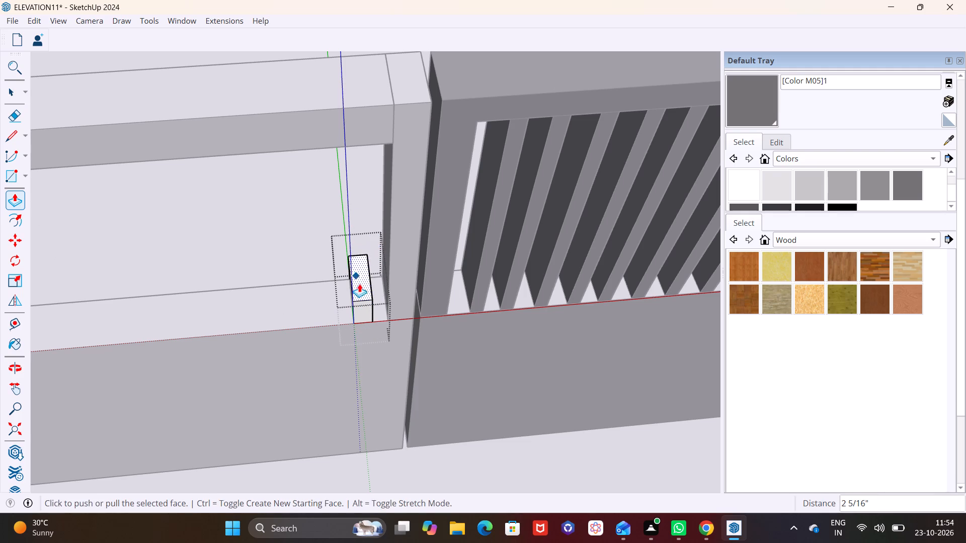
drag(365, 286, 370, 202)
key(ctrl+z)
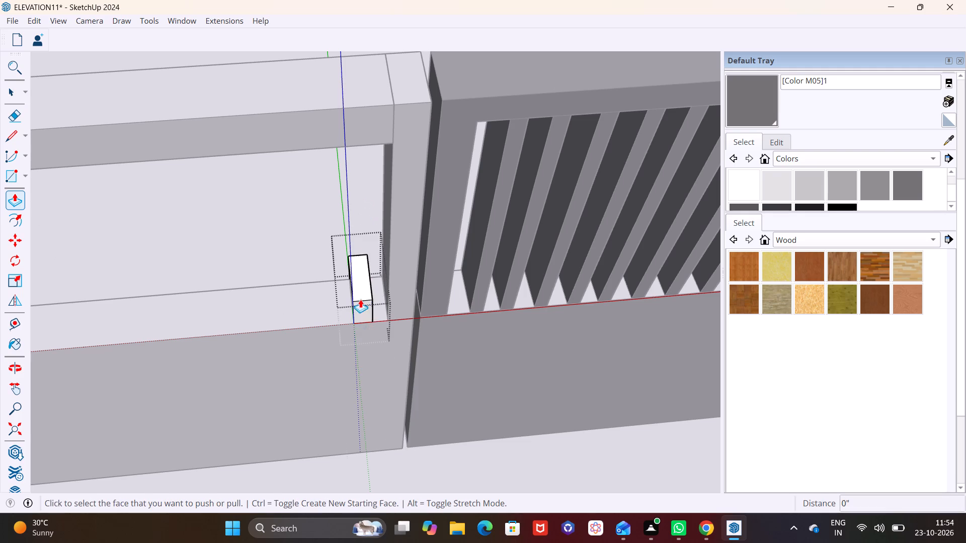
click(365, 289)
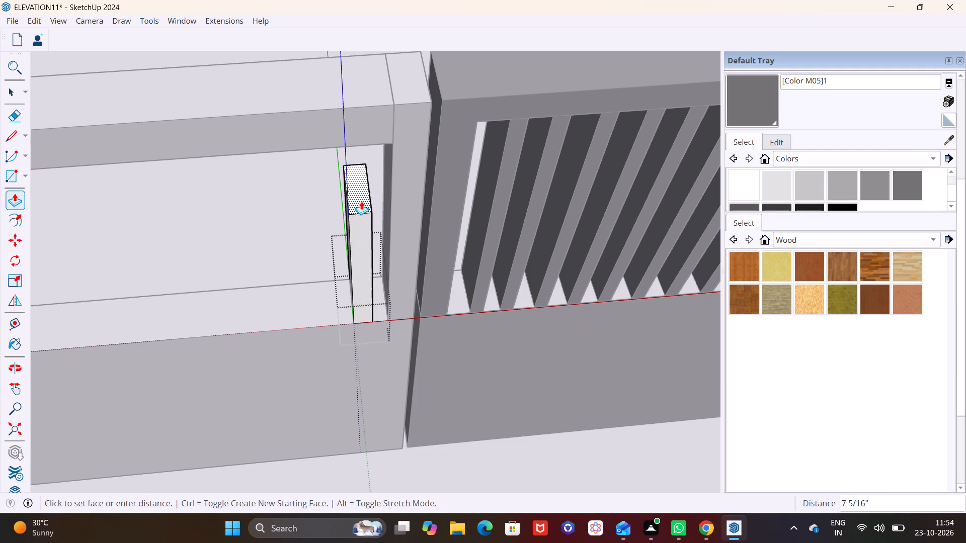
click(363, 133)
key(space)
click(315, 246)
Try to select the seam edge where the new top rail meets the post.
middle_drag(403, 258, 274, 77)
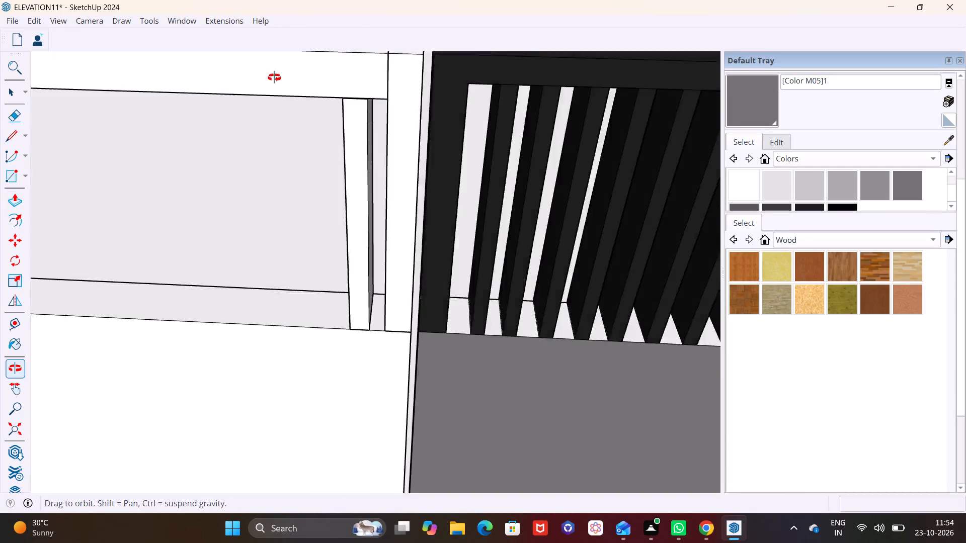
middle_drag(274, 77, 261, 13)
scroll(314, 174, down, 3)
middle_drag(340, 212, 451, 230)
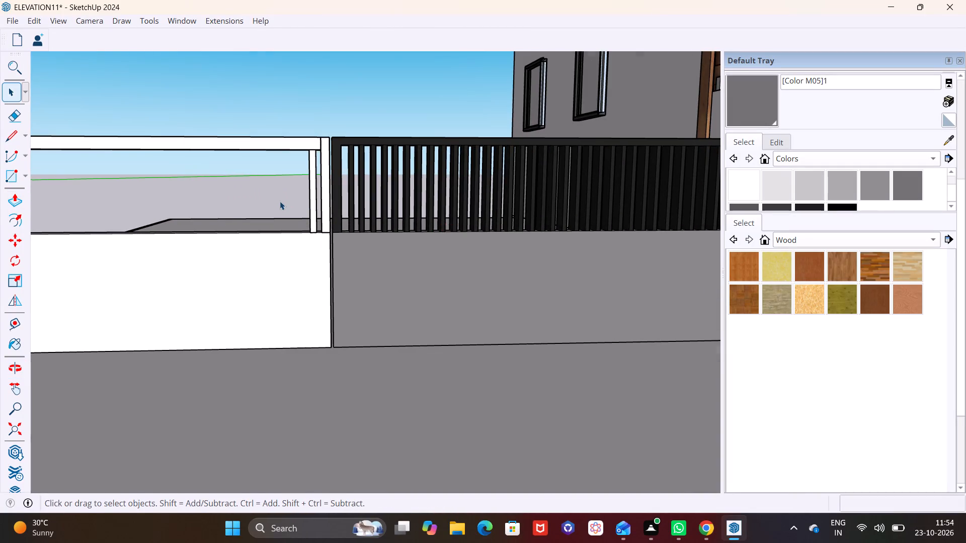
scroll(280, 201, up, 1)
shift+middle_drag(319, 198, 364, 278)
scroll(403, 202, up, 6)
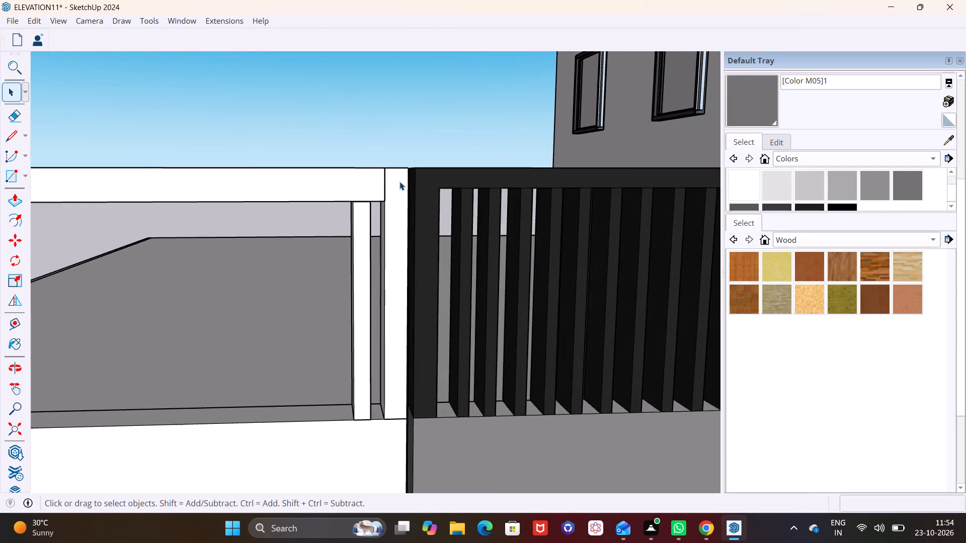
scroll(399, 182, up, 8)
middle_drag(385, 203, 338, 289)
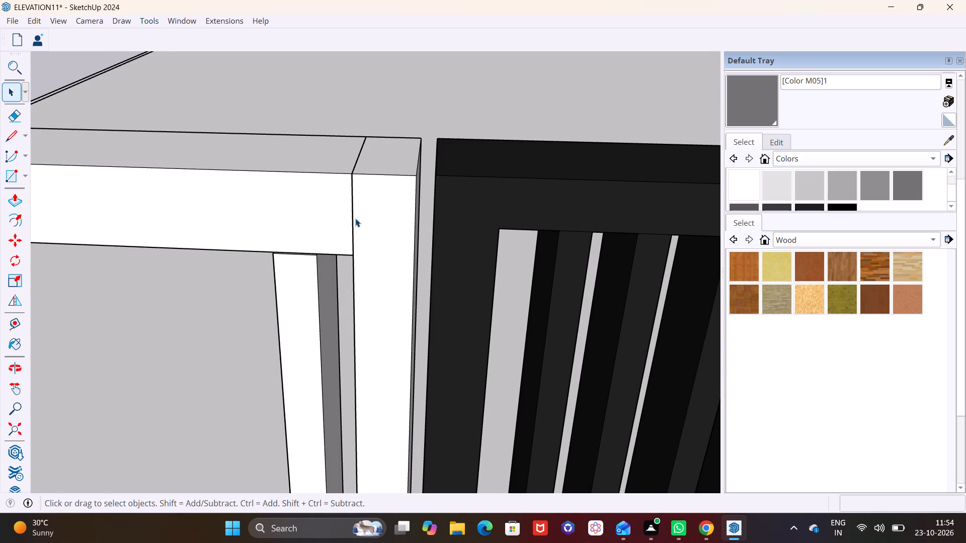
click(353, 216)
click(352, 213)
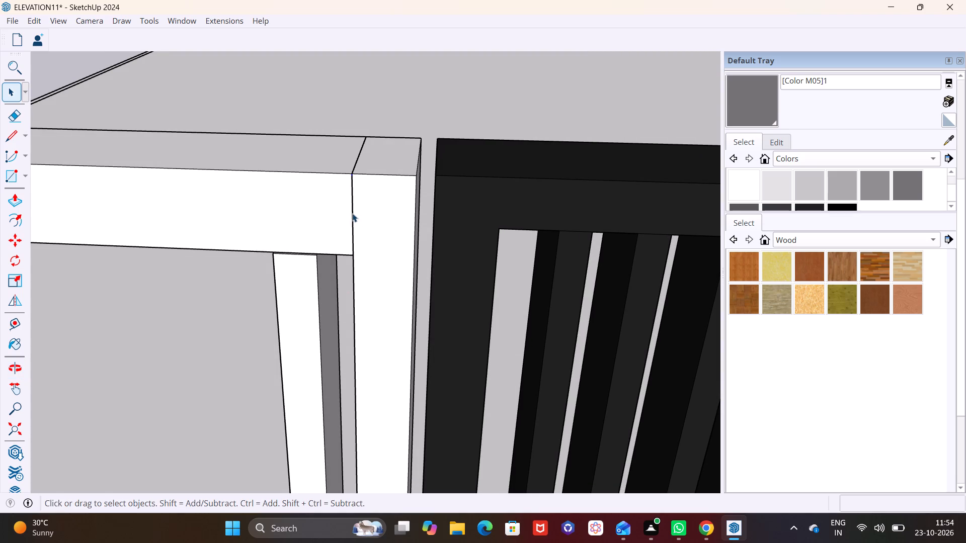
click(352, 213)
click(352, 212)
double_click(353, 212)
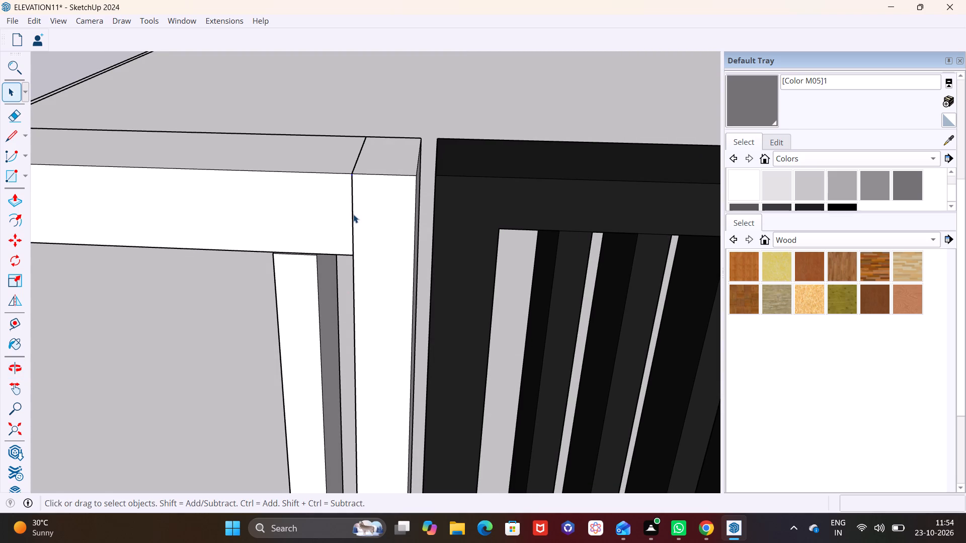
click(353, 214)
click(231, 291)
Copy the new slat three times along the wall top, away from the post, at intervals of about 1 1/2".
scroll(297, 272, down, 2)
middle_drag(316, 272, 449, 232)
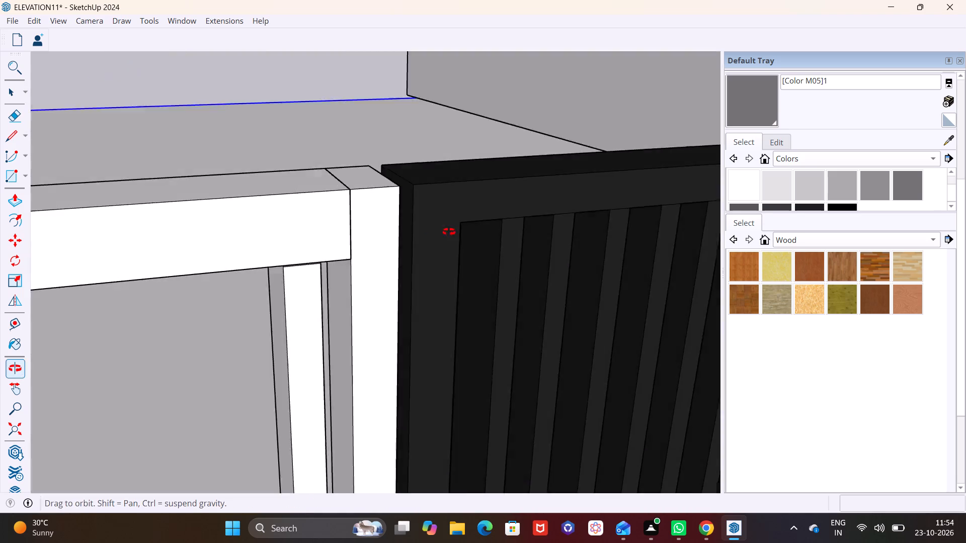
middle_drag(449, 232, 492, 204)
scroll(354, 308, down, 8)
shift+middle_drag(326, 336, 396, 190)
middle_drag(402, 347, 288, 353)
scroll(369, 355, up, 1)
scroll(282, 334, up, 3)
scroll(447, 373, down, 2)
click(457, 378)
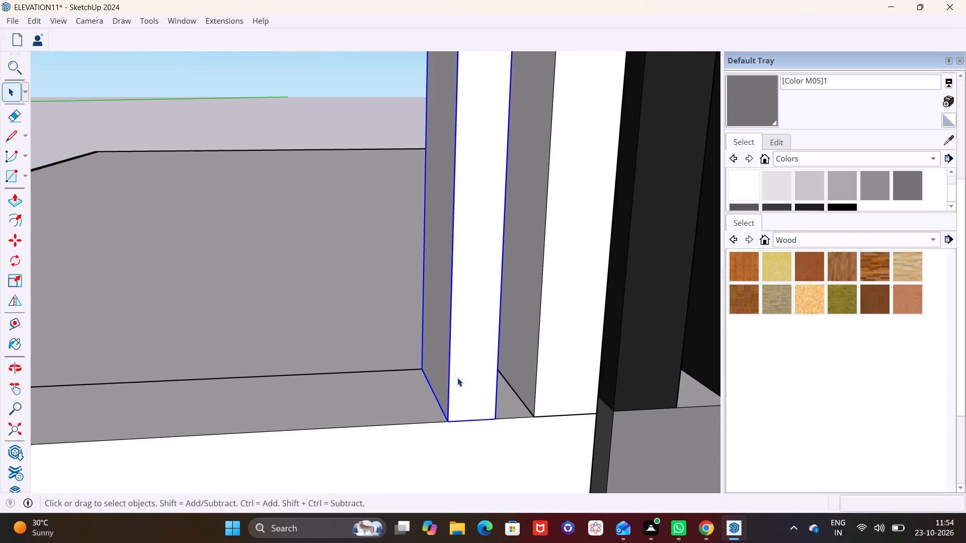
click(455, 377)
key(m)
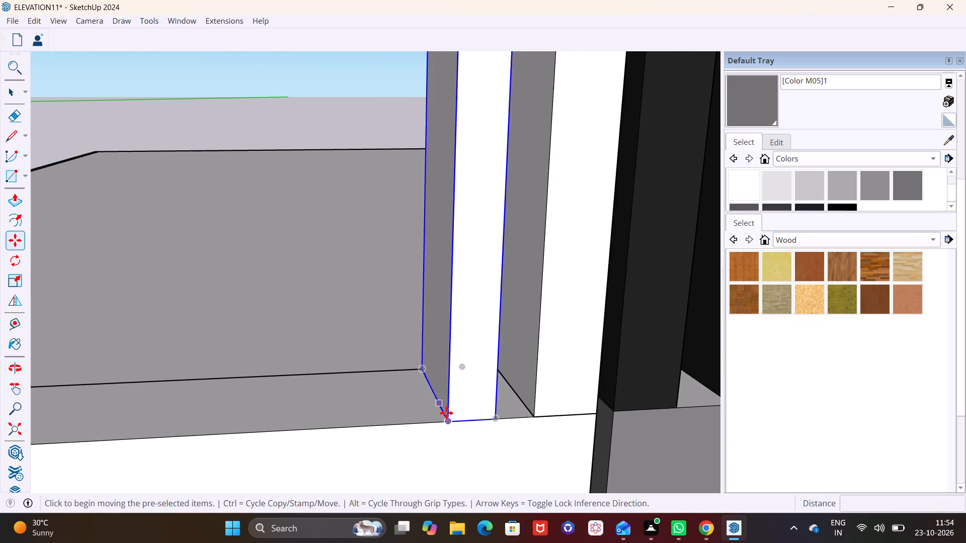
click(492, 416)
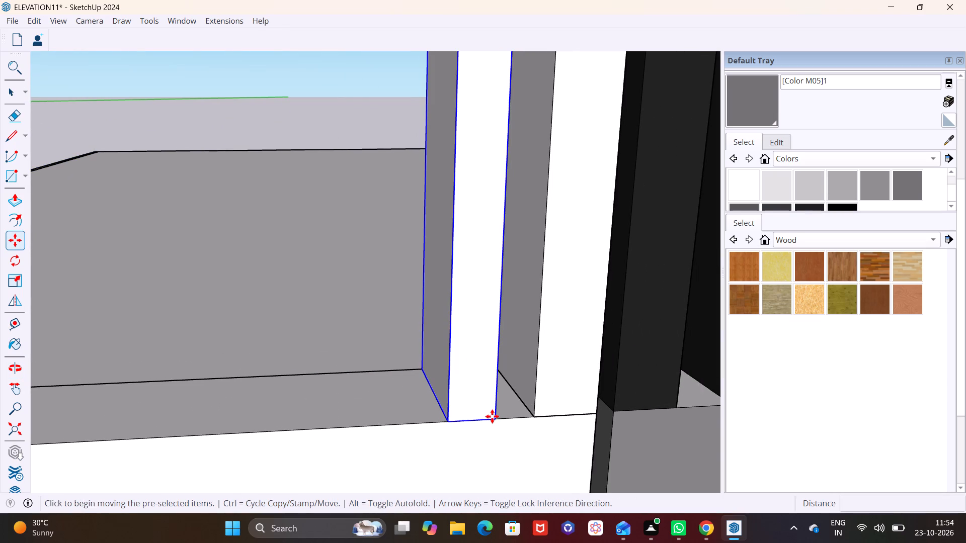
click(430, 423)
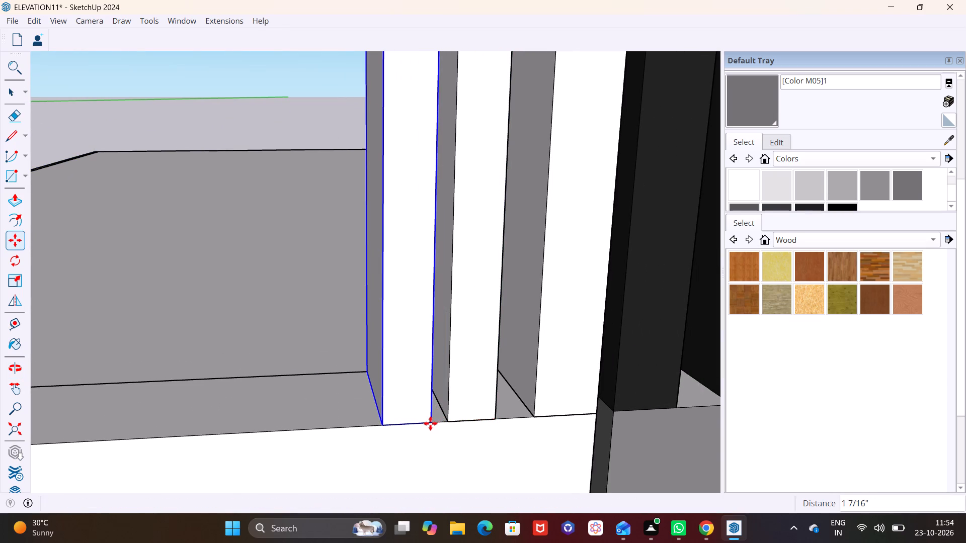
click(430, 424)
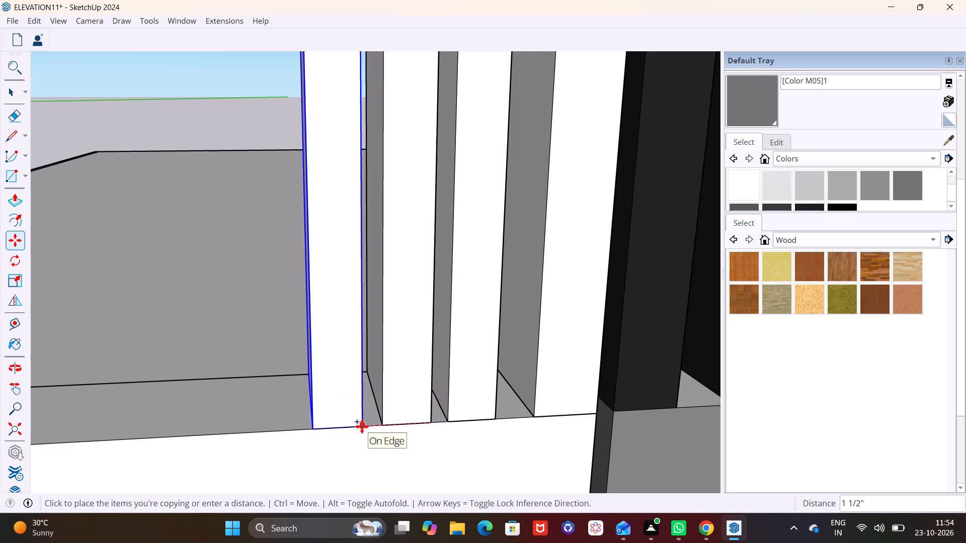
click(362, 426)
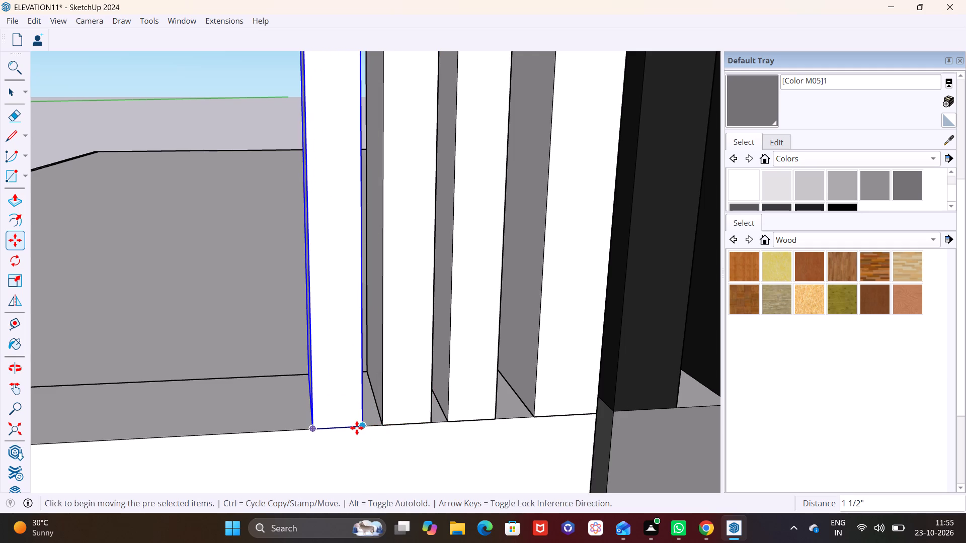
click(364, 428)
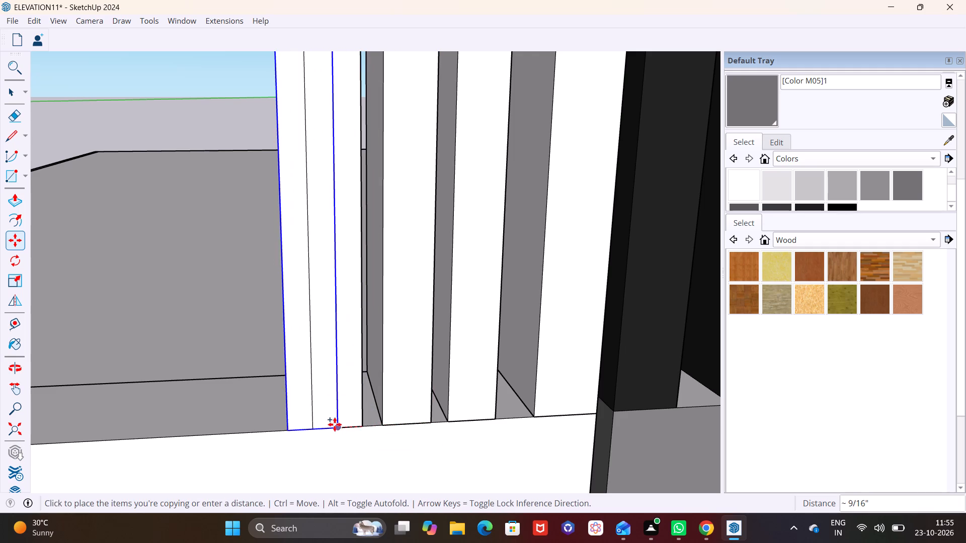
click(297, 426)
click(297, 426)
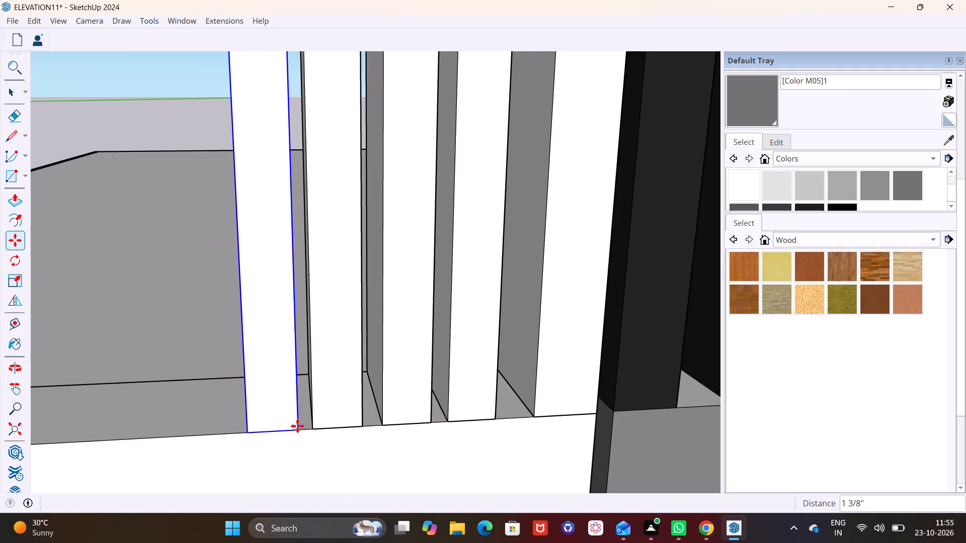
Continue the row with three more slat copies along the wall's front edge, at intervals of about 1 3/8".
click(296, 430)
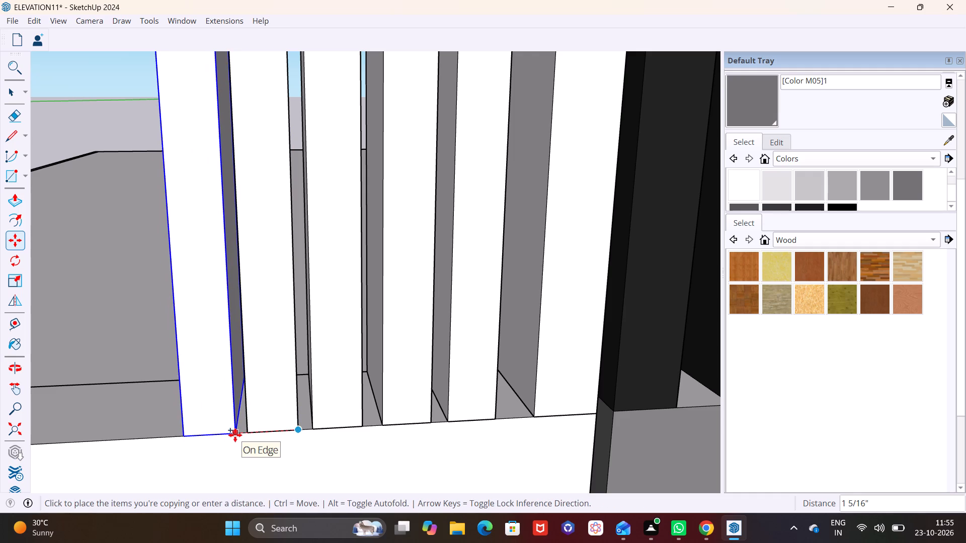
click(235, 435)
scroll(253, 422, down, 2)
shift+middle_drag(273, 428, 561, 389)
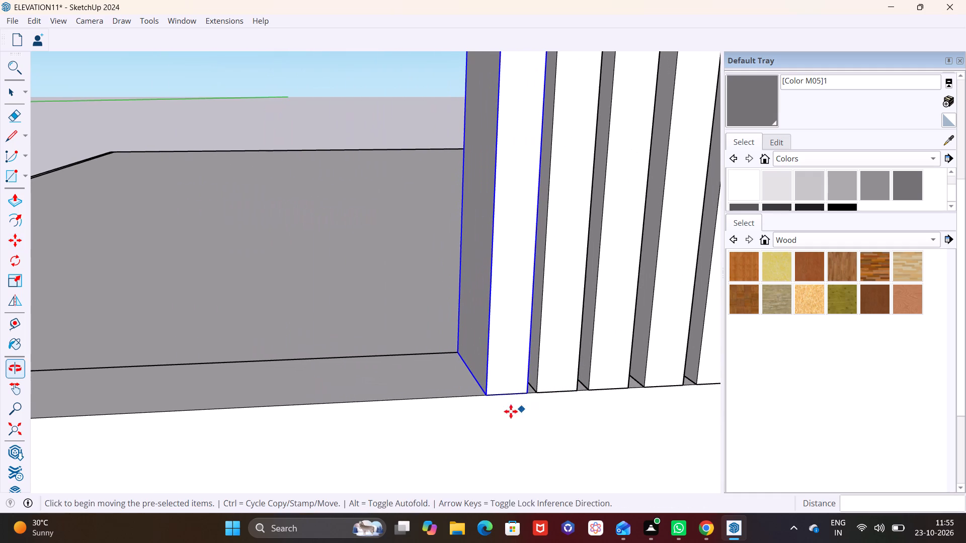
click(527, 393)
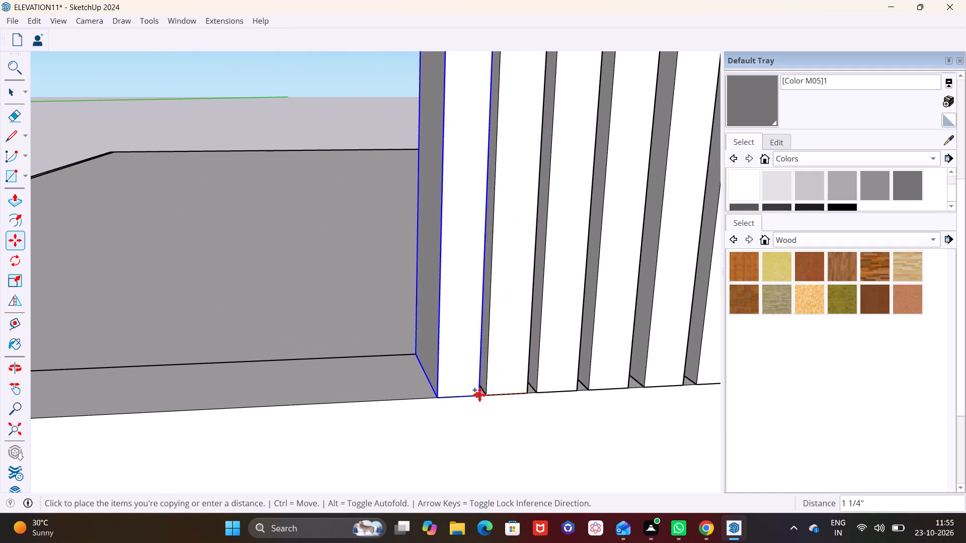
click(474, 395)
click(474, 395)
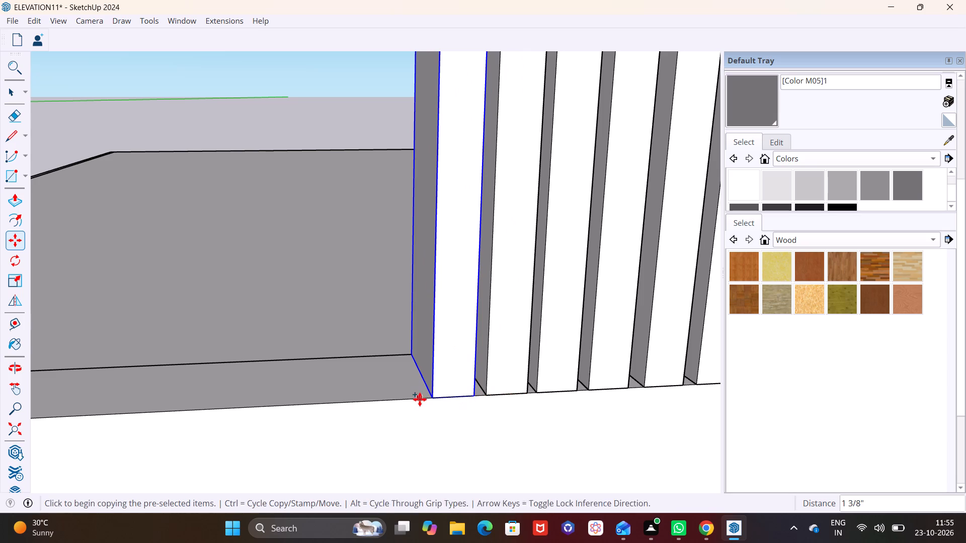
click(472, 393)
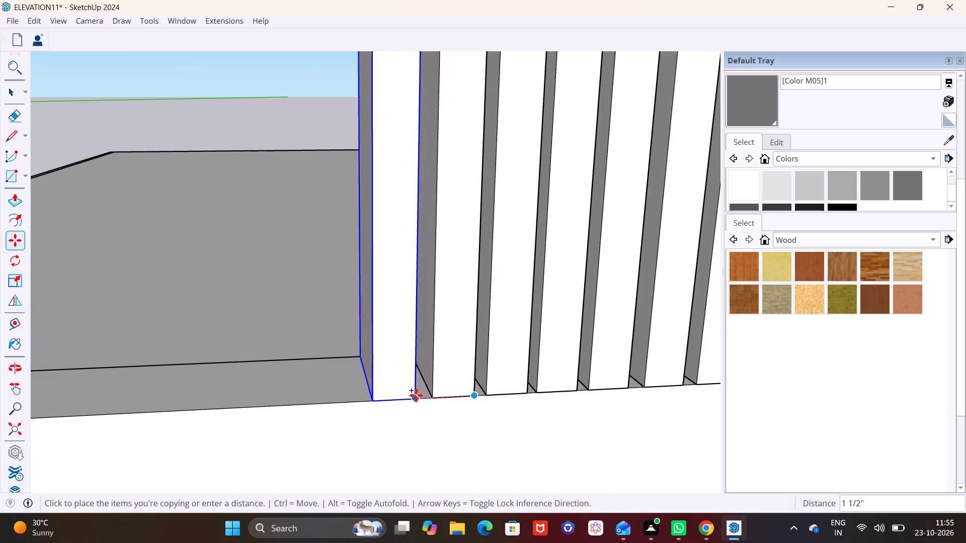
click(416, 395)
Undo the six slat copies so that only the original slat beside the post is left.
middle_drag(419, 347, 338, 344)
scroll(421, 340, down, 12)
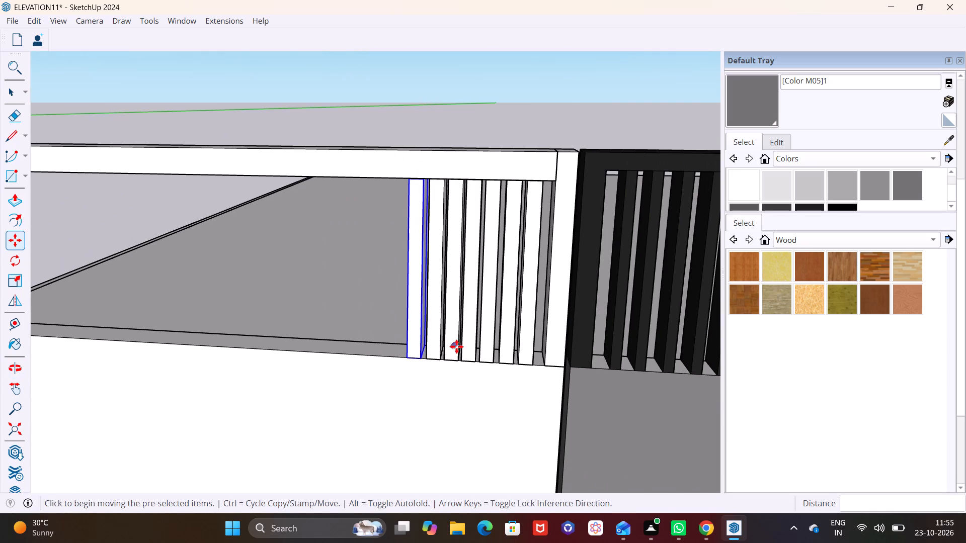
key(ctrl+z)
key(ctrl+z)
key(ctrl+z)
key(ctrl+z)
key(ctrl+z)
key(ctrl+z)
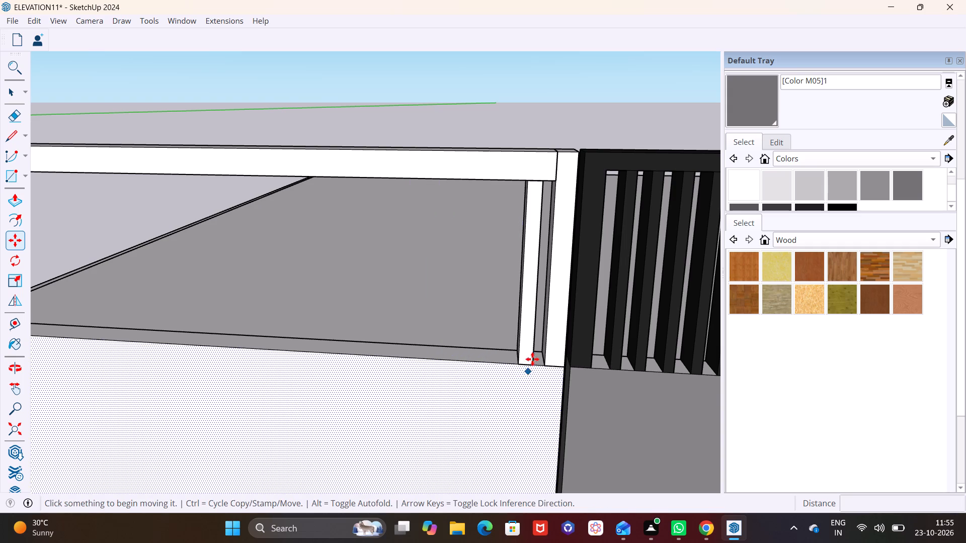
Copy the original slat beside the post three times along the wall's front edge, away from the post, at intervals of about 2".
key(space)
click(530, 355)
scroll(537, 355, up, 7)
key(m)
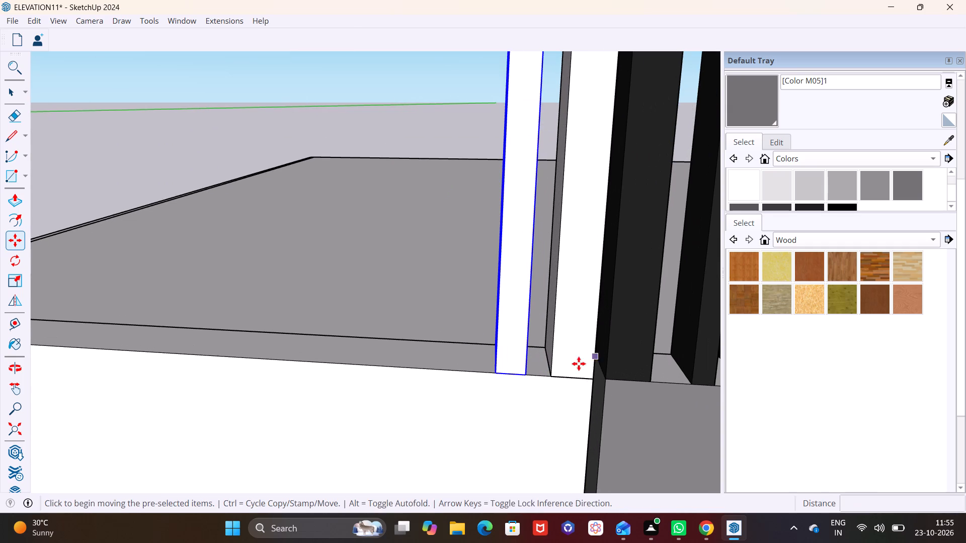
click(524, 373)
middle_drag(532, 371, 607, 383)
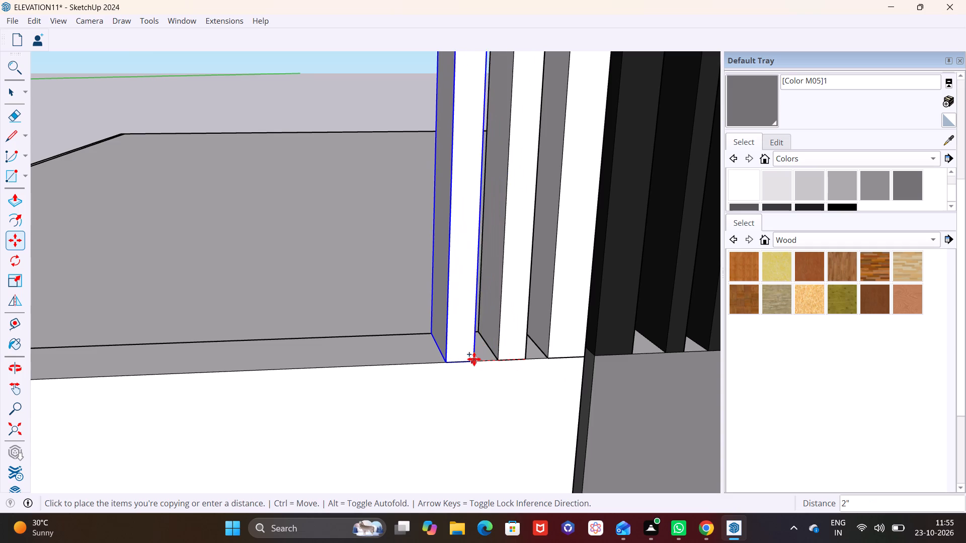
click(469, 359)
click(472, 361)
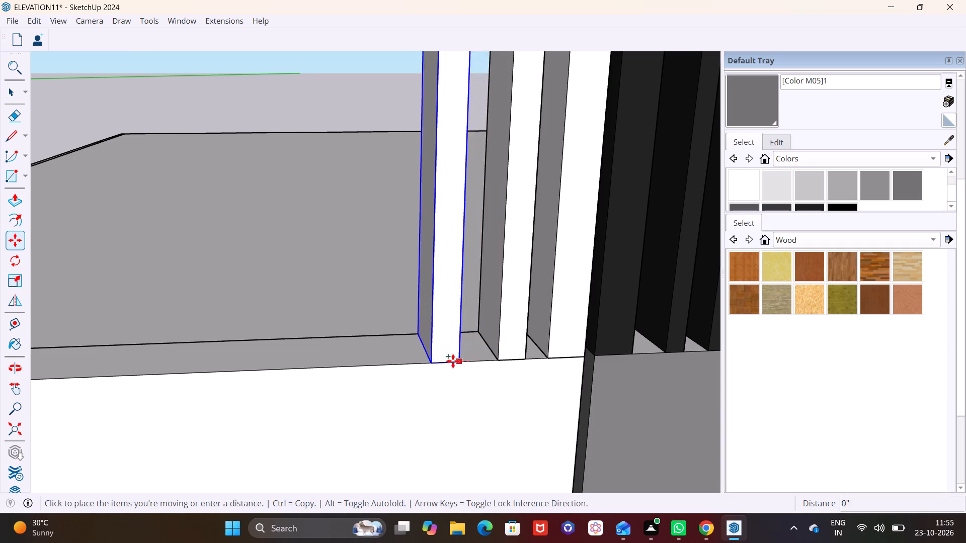
click(413, 361)
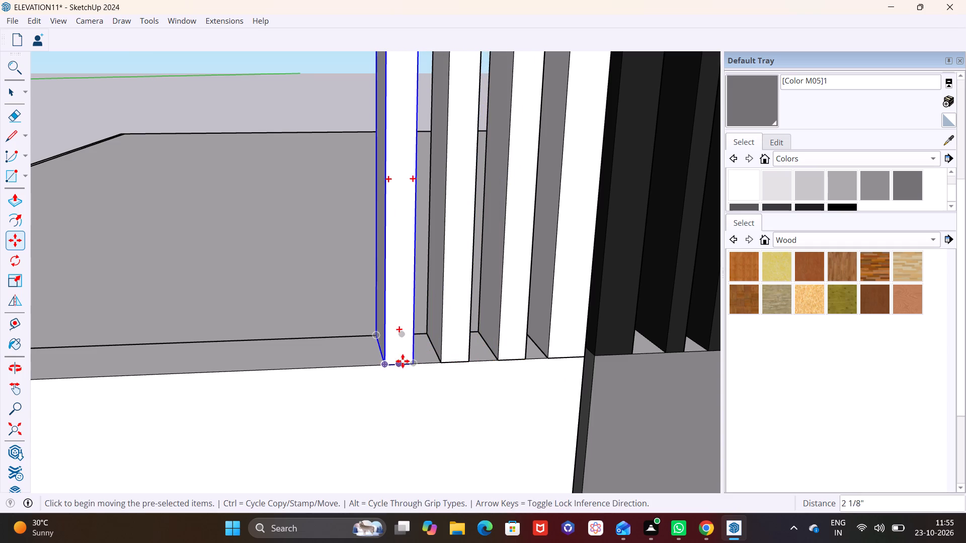
click(416, 361)
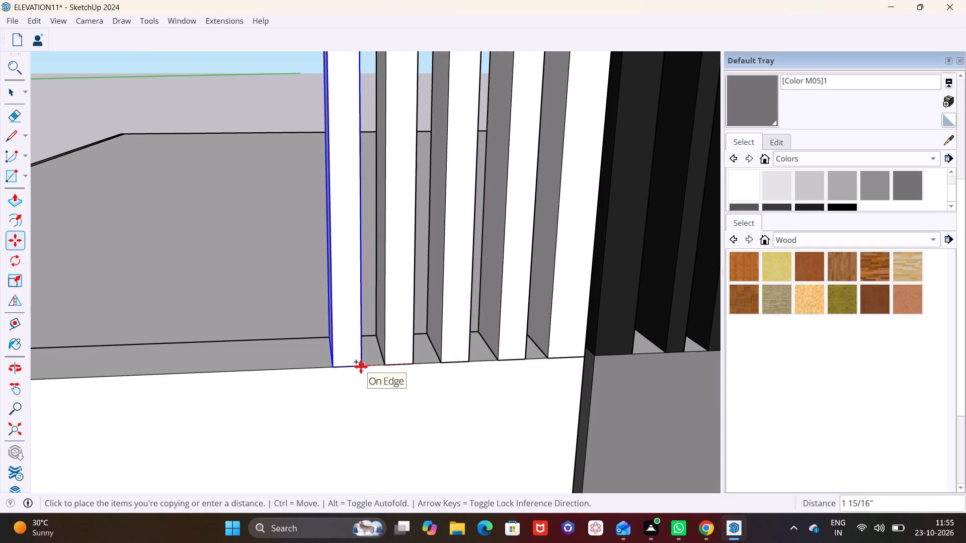
click(357, 367)
Continue the slat row with four more copies along the wall's front edge, at intervals of about 1 7/8".
click(355, 365)
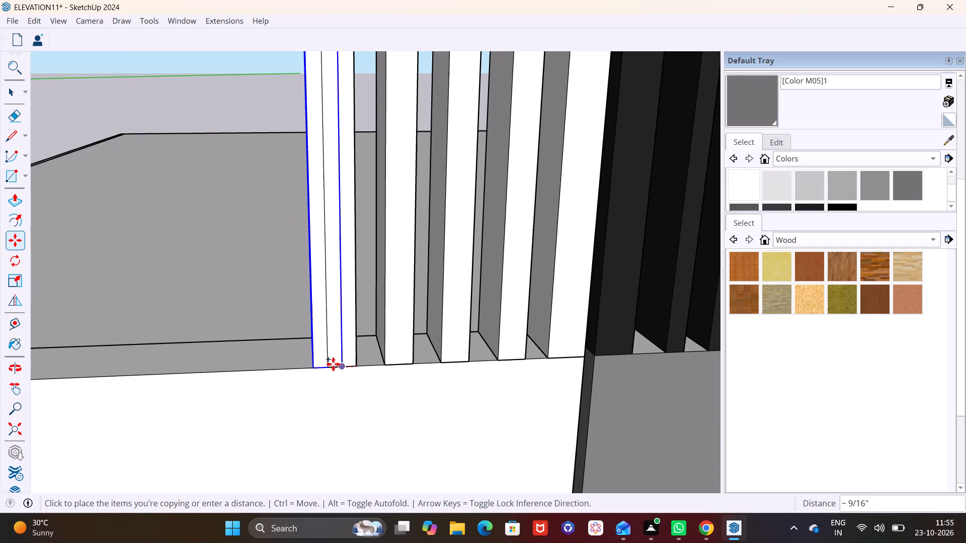
click(302, 365)
click(300, 368)
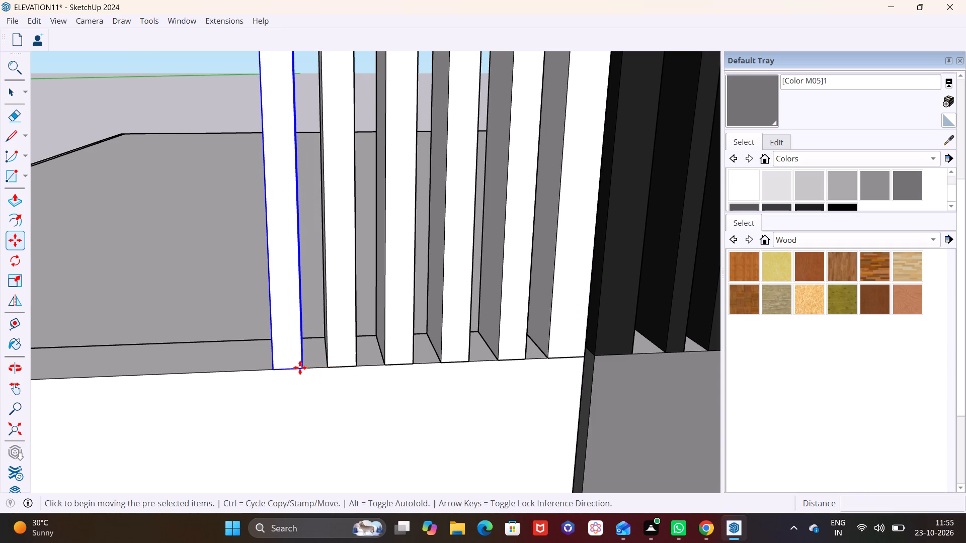
click(251, 372)
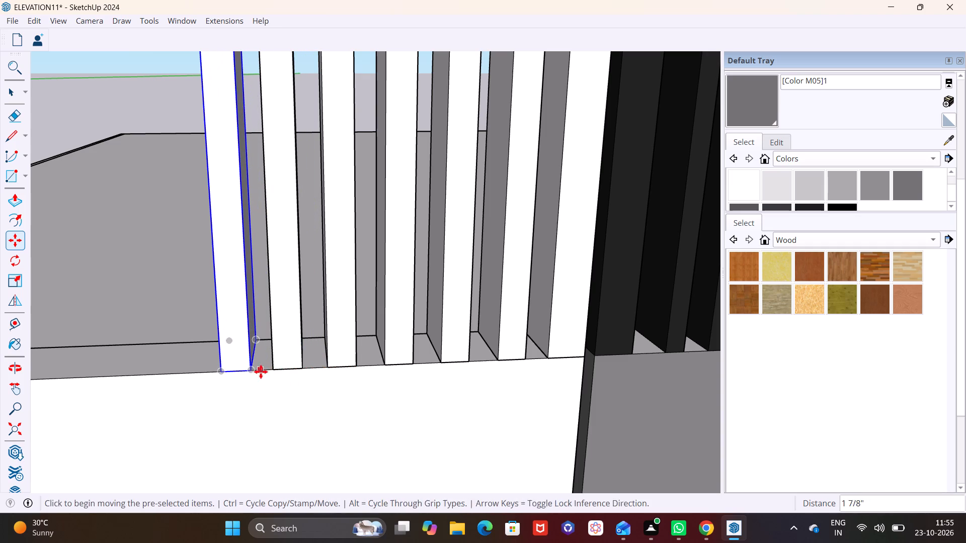
click(253, 369)
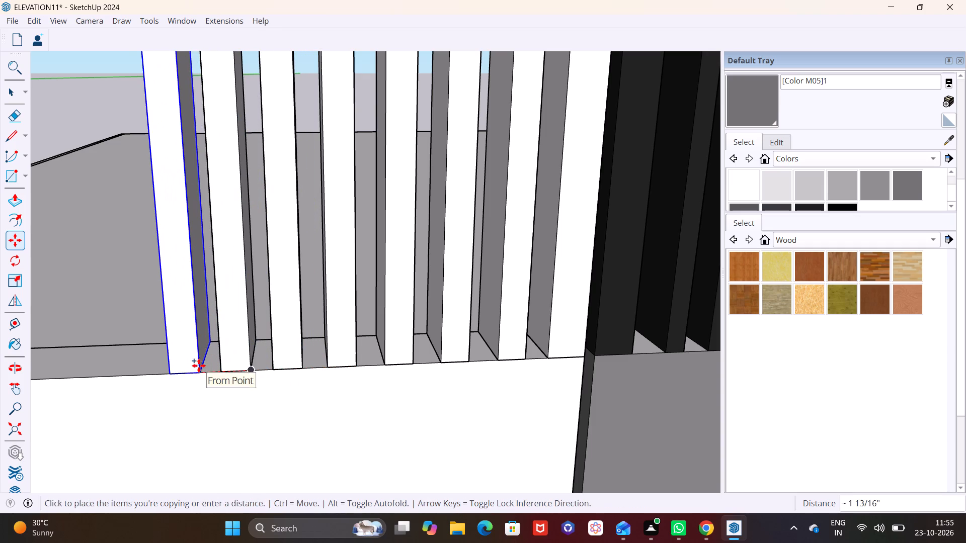
click(199, 365)
click(196, 370)
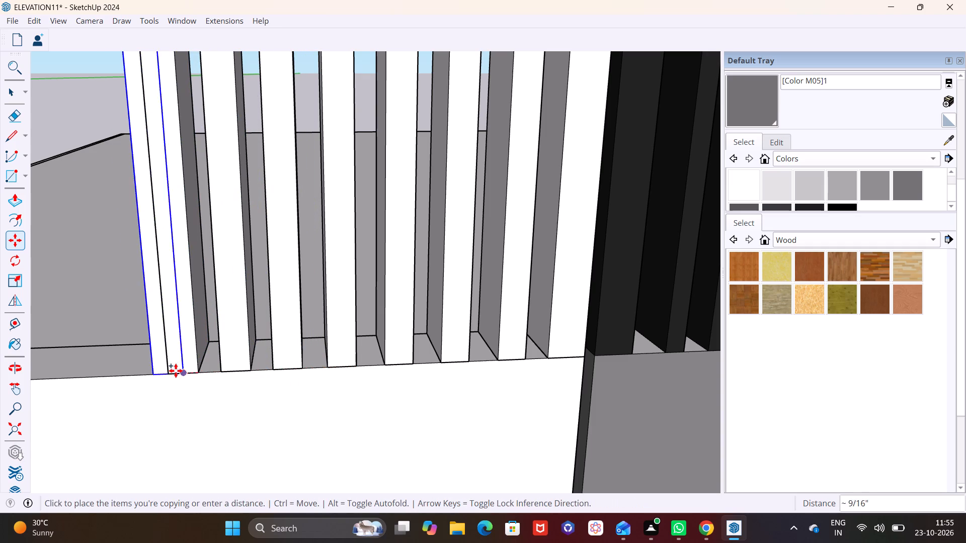
click(138, 371)
Extend the row from its outermost slat with four more copies along the wall edge, spaced about 1 3/4" to 2" apart.
scroll(159, 364, down, 7)
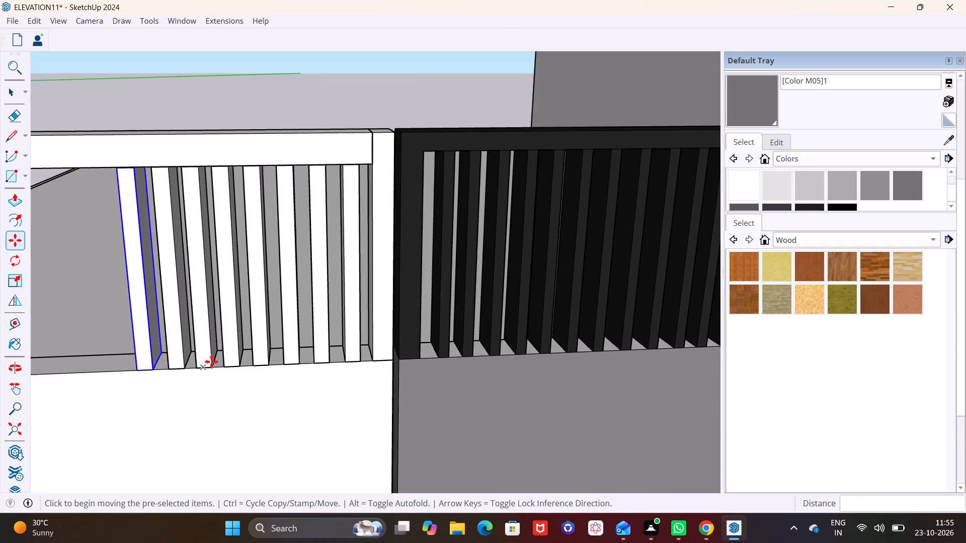
shift+middle_drag(224, 360, 522, 381)
scroll(440, 400, up, 2)
middle_drag(455, 400, 404, 381)
scroll(433, 382, up, 2)
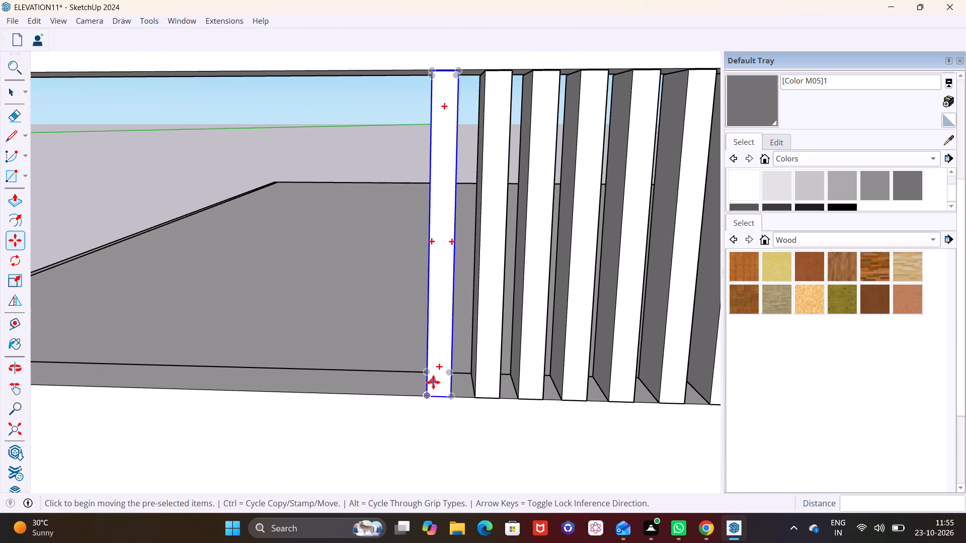
scroll(439, 392, up, 1)
click(447, 394)
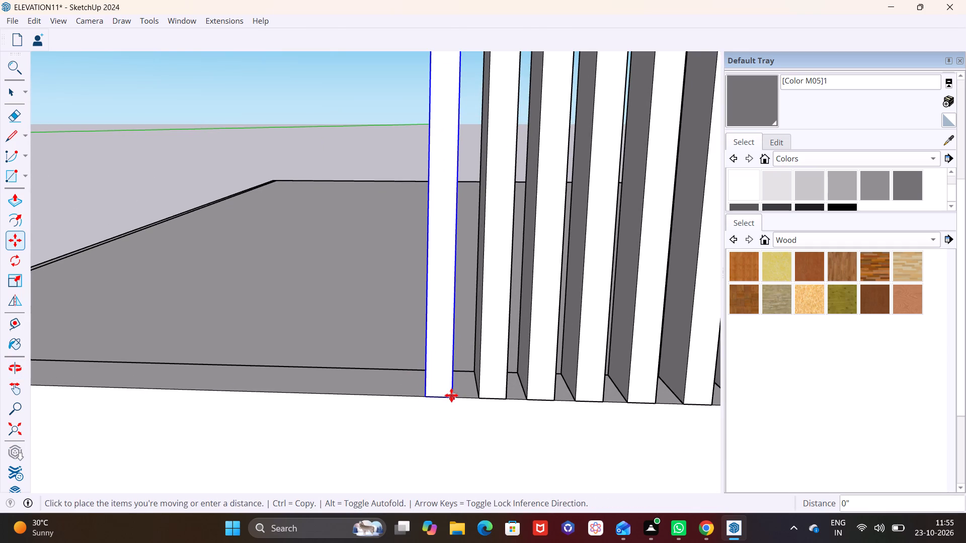
click(451, 395)
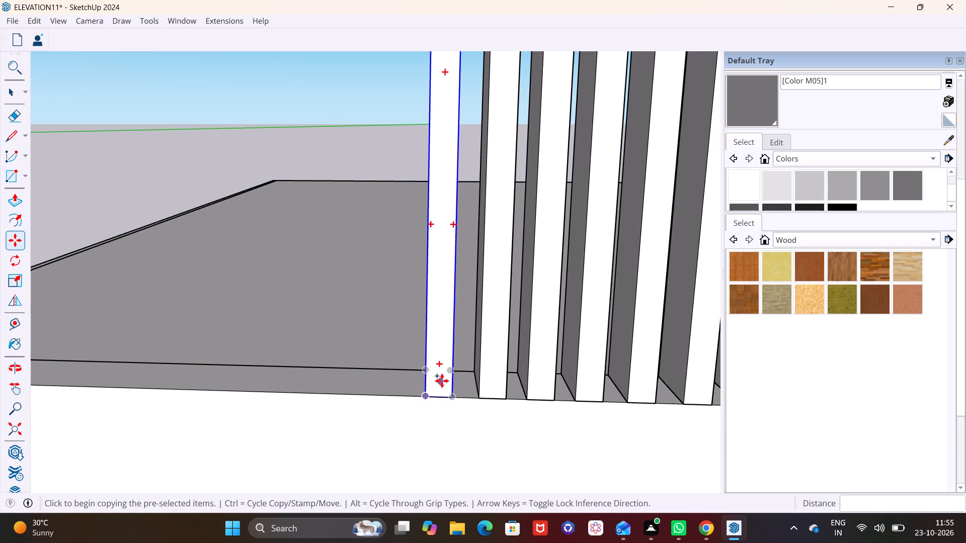
key(space)
click(445, 380)
key(m)
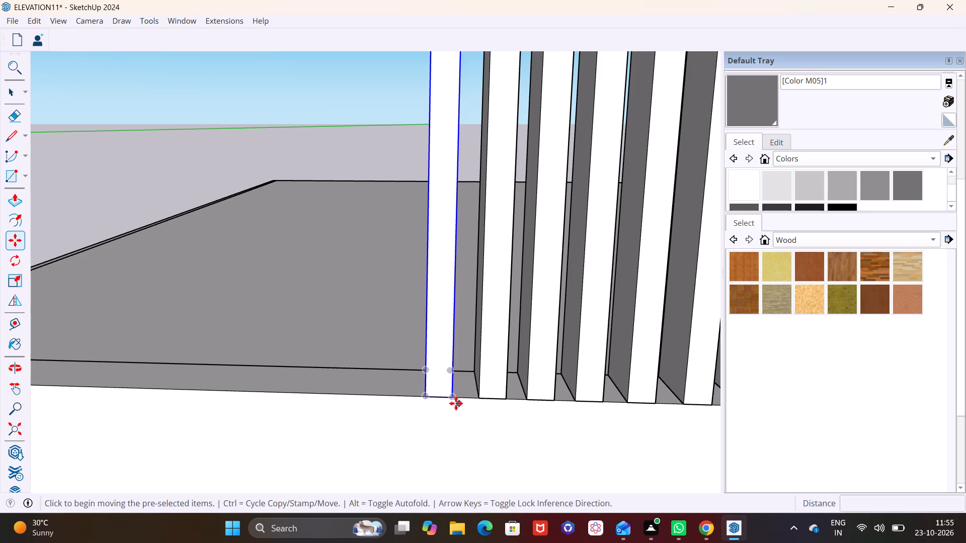
click(455, 398)
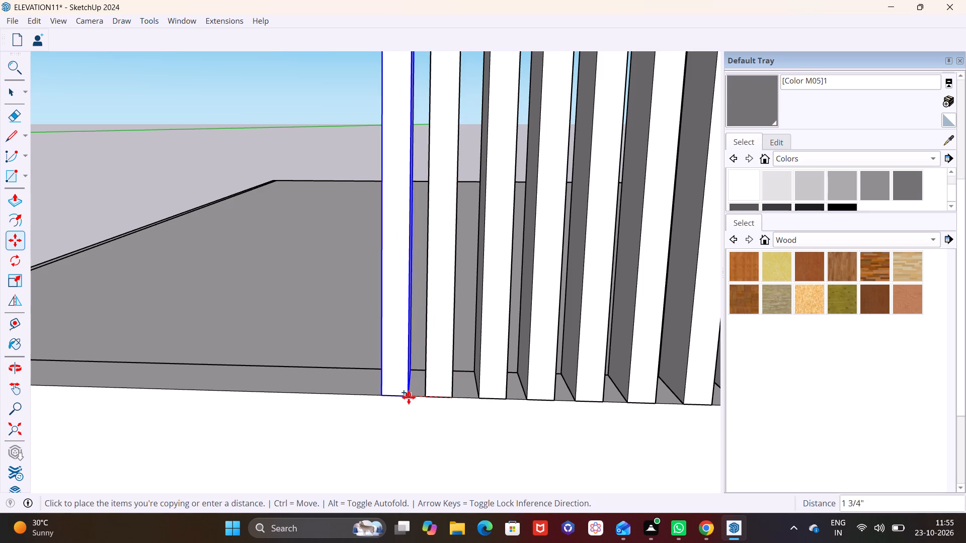
click(402, 397)
click(400, 396)
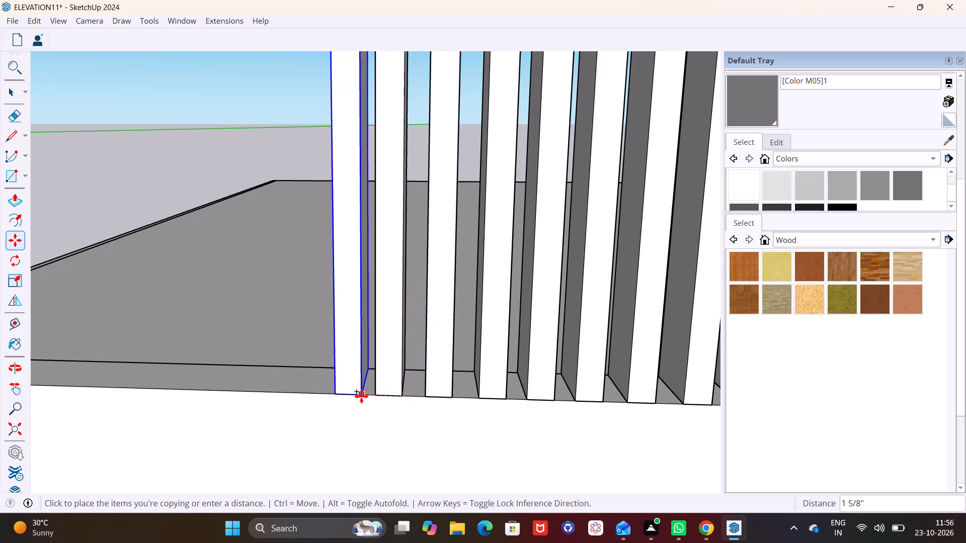
click(351, 396)
click(352, 394)
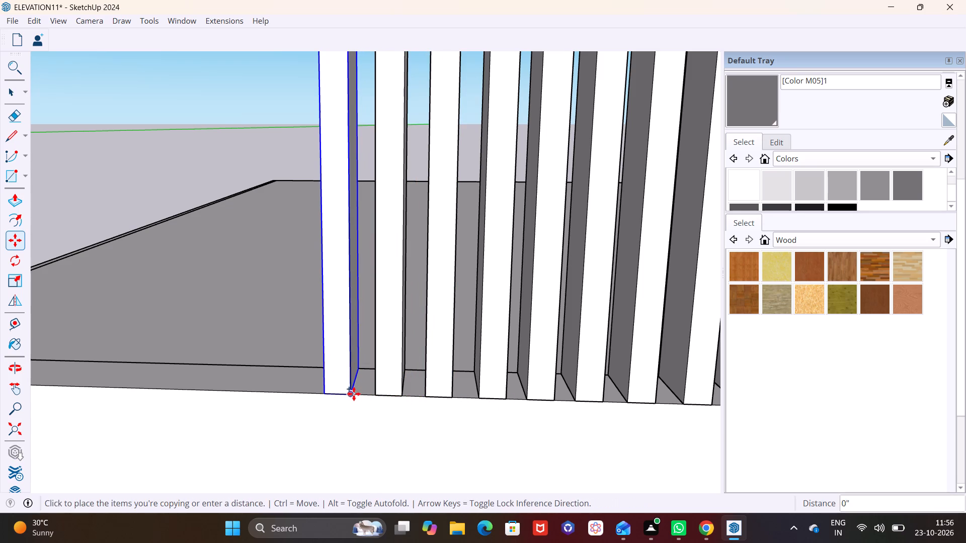
click(301, 394)
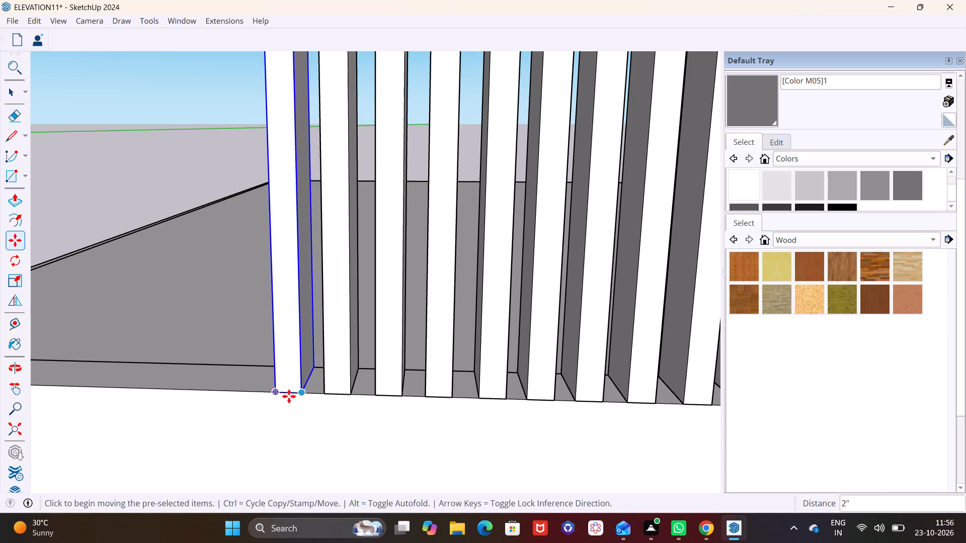
click(300, 391)
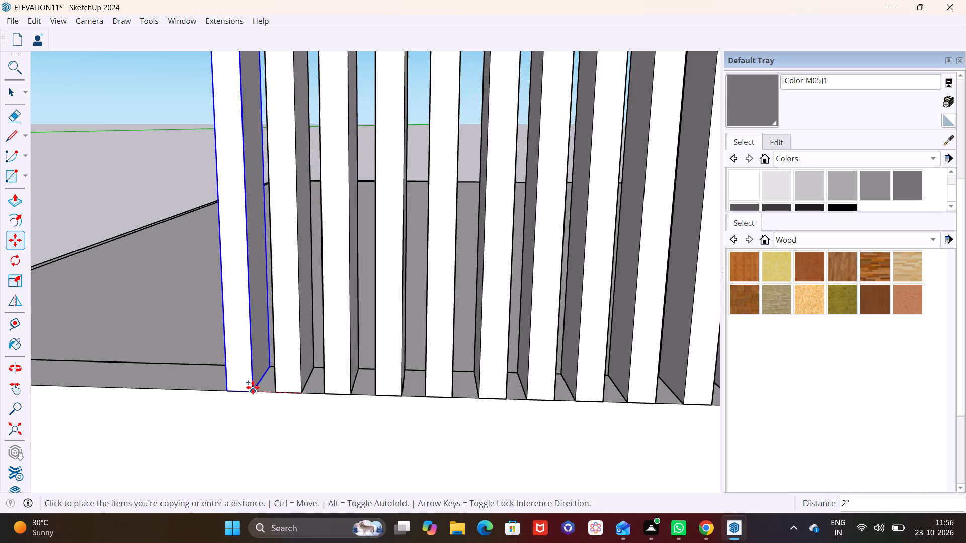
click(252, 387)
Add four more slat copies beyond the outermost one along the wall edge, at intervals of about 2".
scroll(286, 401, down, 3)
shift+middle_drag(309, 393, 507, 406)
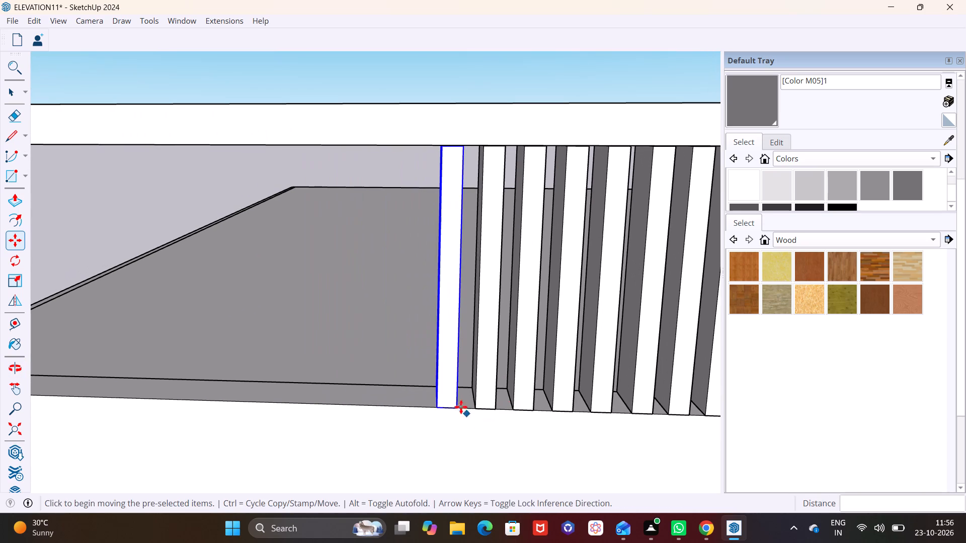
click(454, 408)
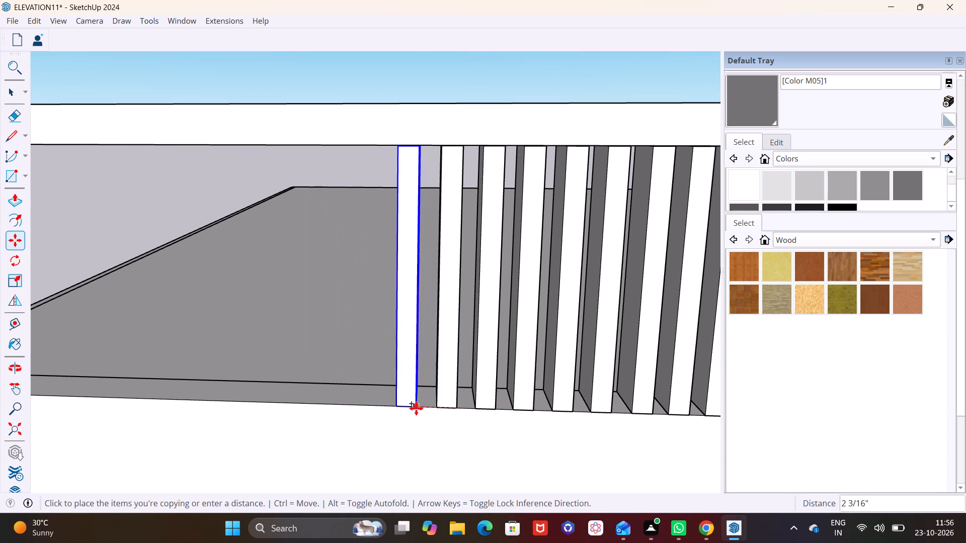
click(419, 410)
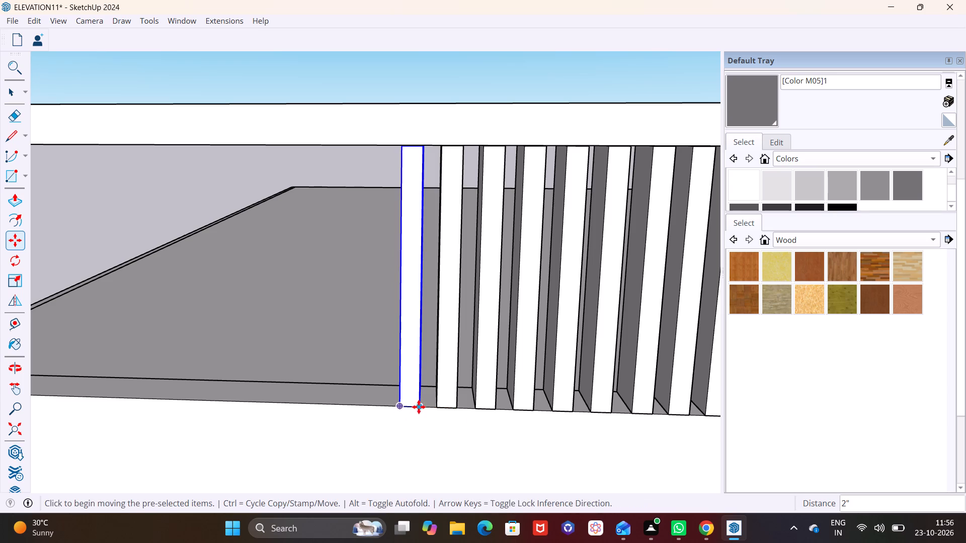
click(419, 407)
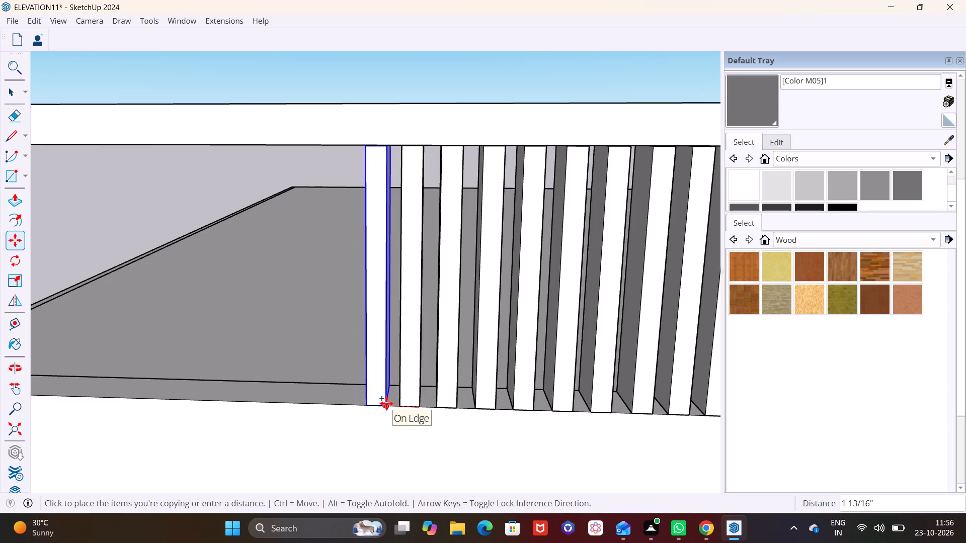
click(386, 403)
click(385, 405)
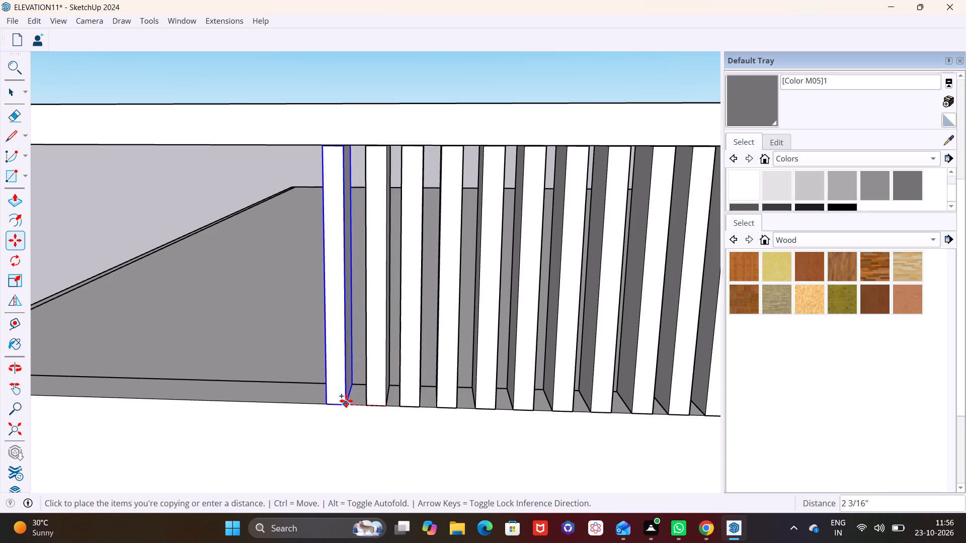
click(346, 401)
ctrl+click(347, 405)
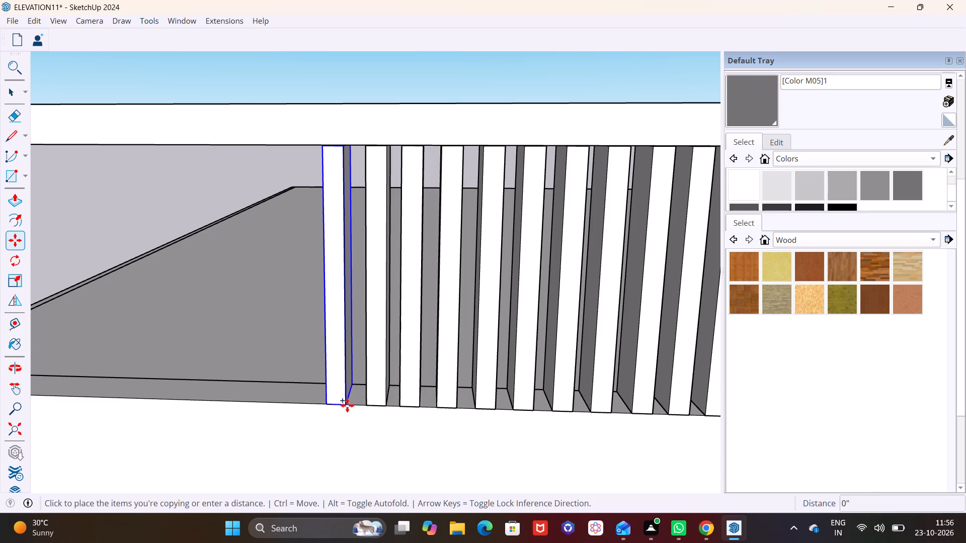
click(347, 405)
click(348, 404)
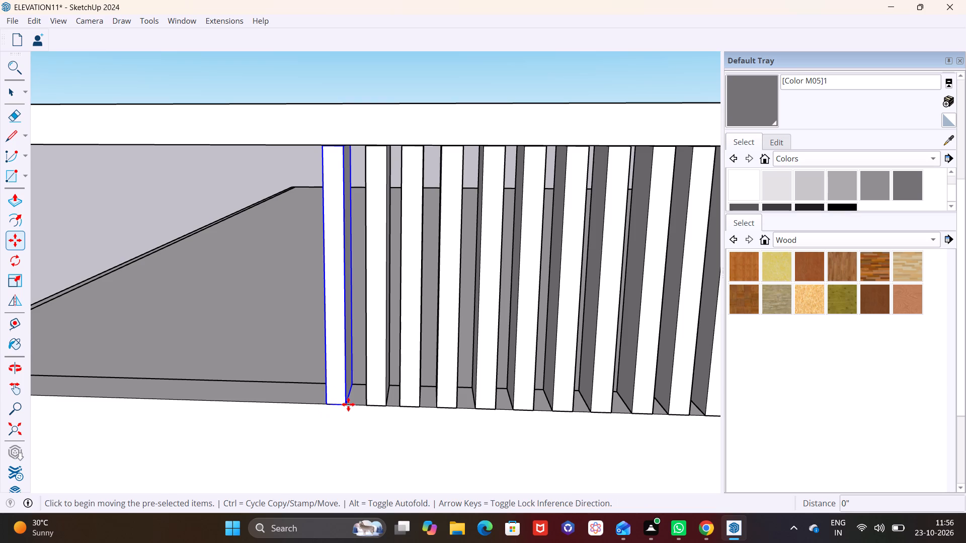
click(307, 402)
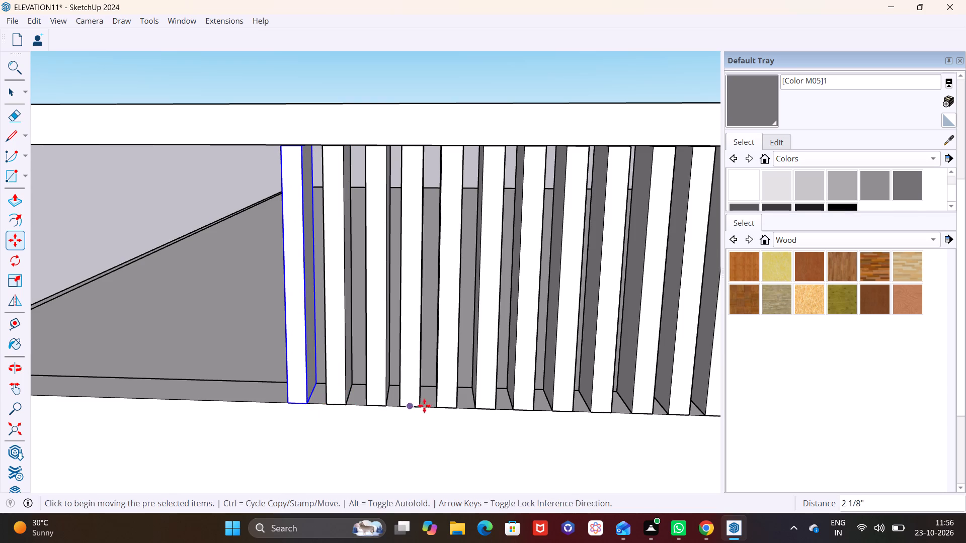
Copy the outermost slat four more times along the wall's front edge, at intervals of about 1 1/2" to 1 13/16".
scroll(425, 406, down, 3)
middle_drag(540, 407, 503, 340)
shift+middle_drag(488, 341, 643, 332)
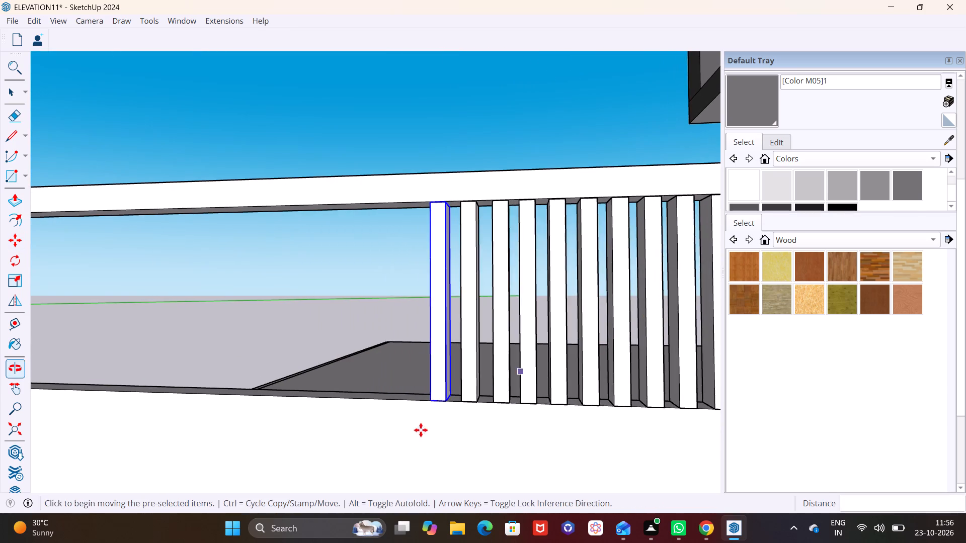
scroll(422, 430, up, 3)
middle_drag(444, 412, 526, 436)
scroll(397, 372, up, 2)
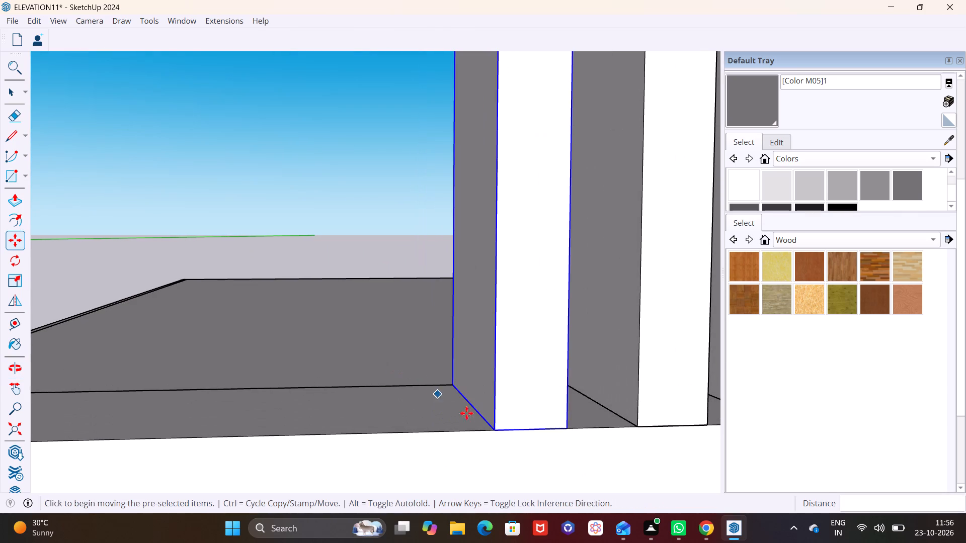
scroll(489, 407, down, 2)
shift+middle_drag(473, 401, 425, 384)
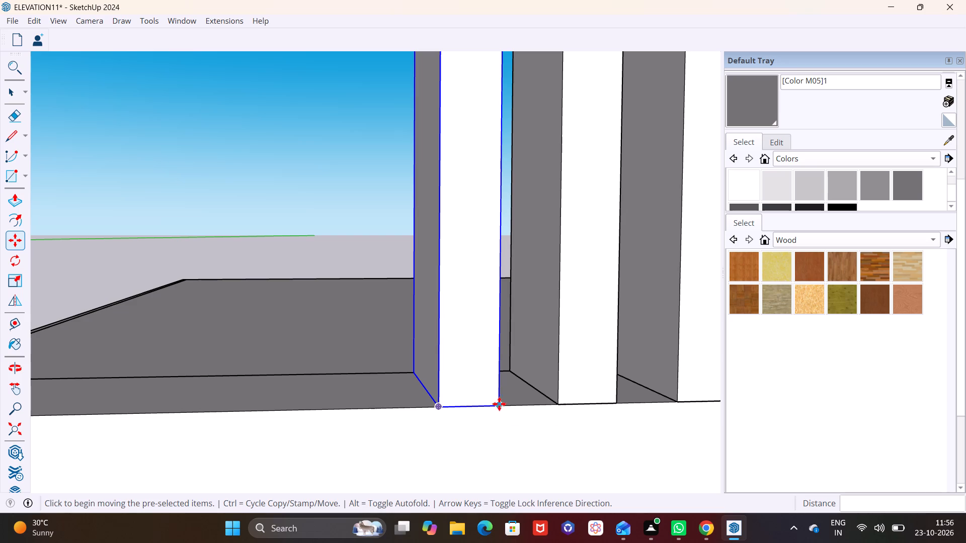
click(502, 406)
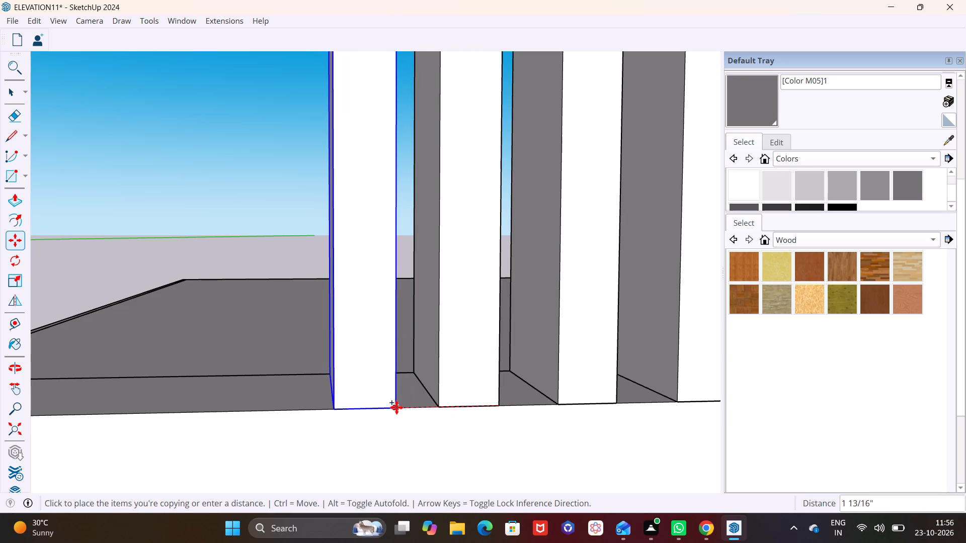
click(396, 407)
click(398, 408)
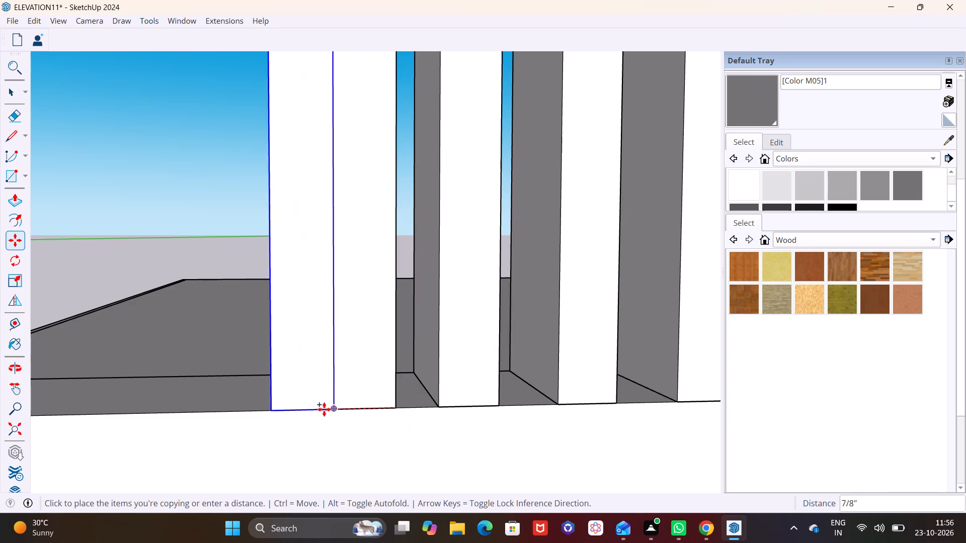
click(310, 411)
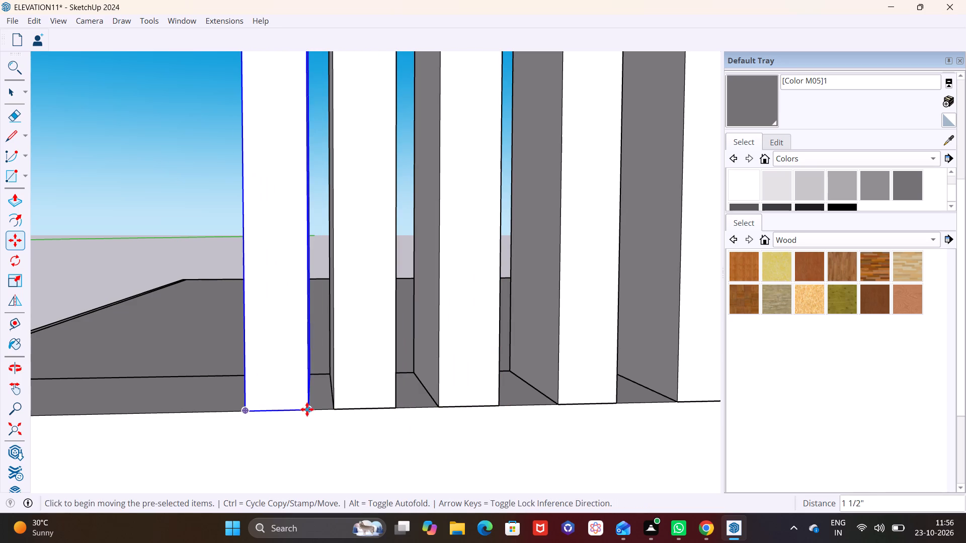
click(307, 409)
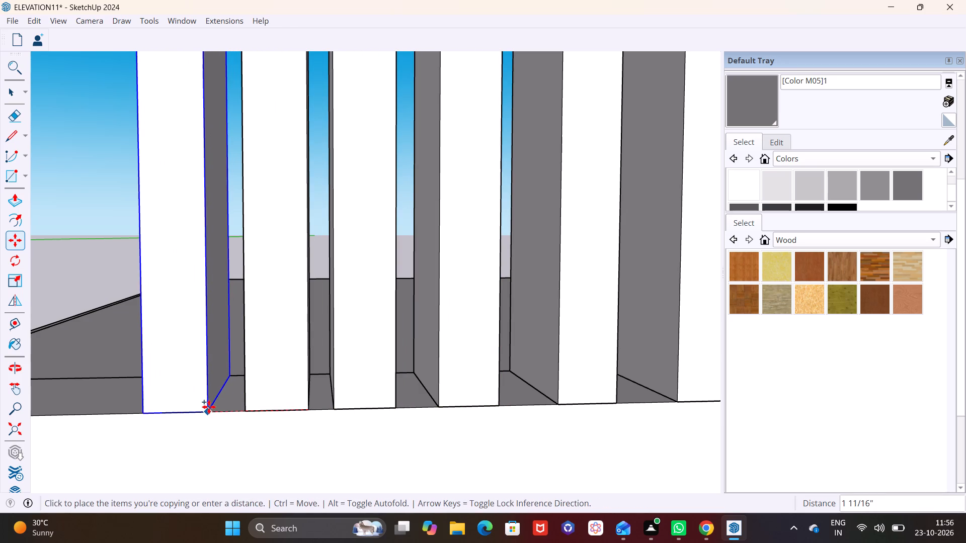
click(209, 407)
click(207, 410)
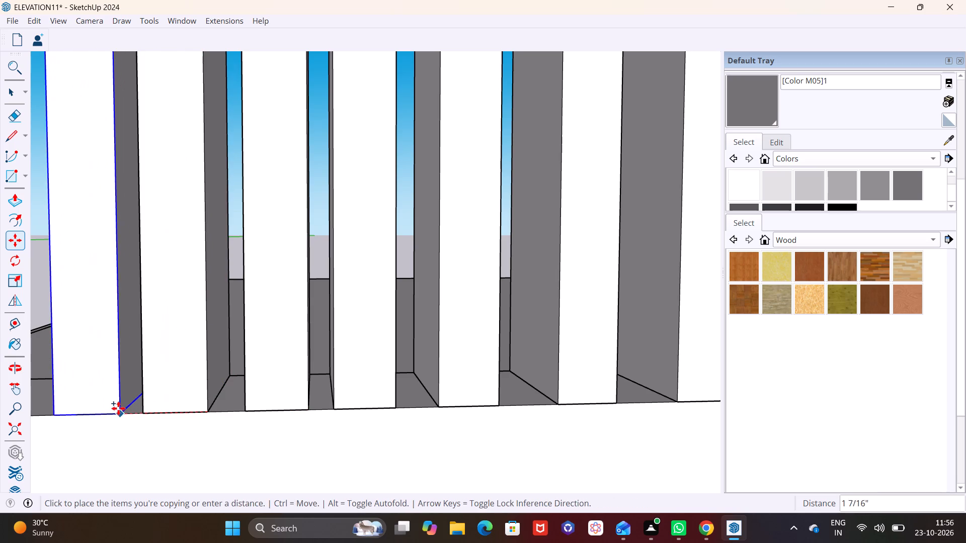
click(106, 411)
Extend the slat row with five more copies along the wall edge, away from the post, spaced about 1 7/8" apart.
scroll(144, 403, down, 2)
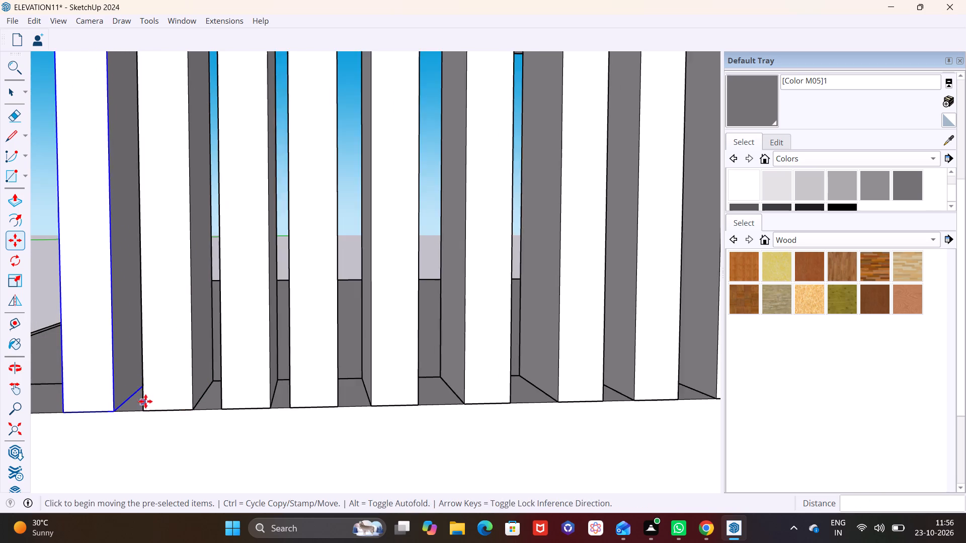
scroll(145, 401, down, 4)
shift+middle_drag(198, 406, 518, 407)
click(448, 409)
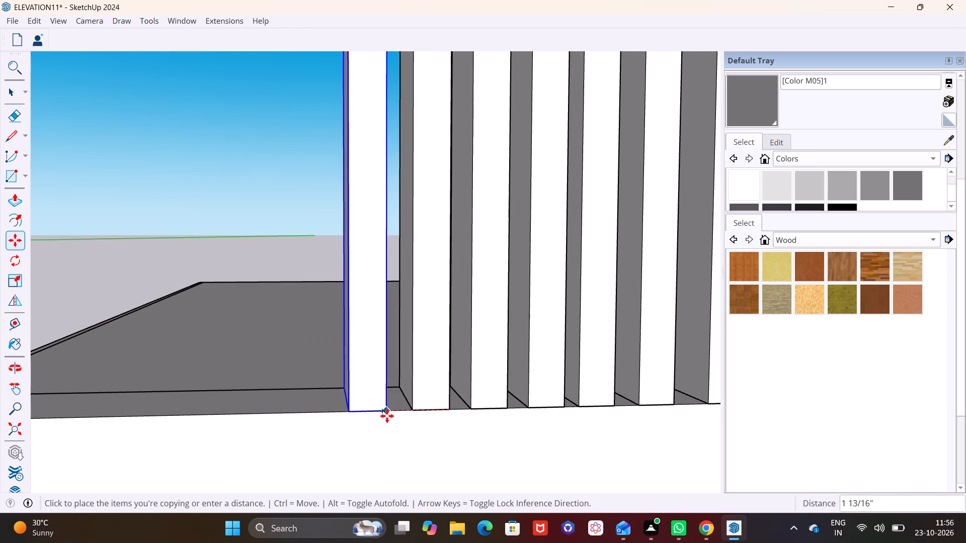
click(387, 416)
click(385, 409)
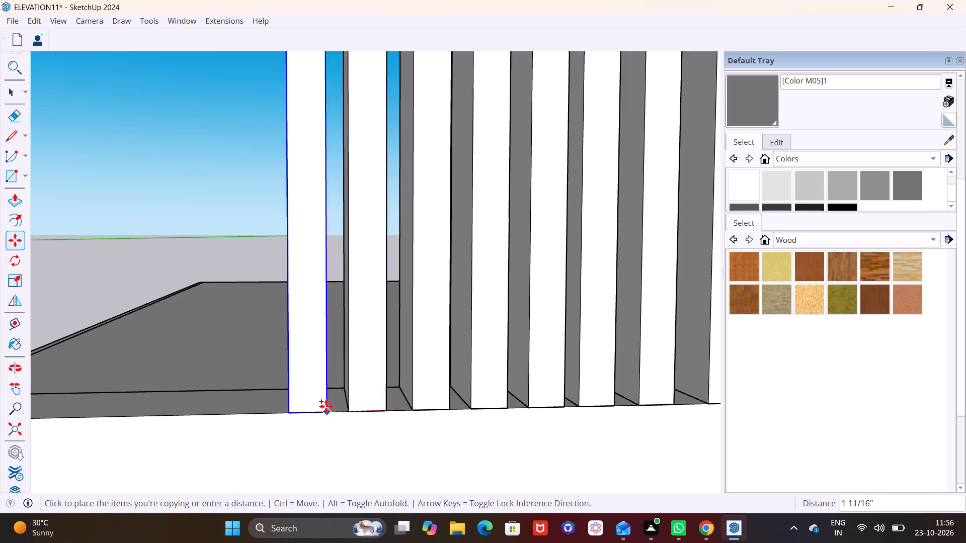
click(319, 407)
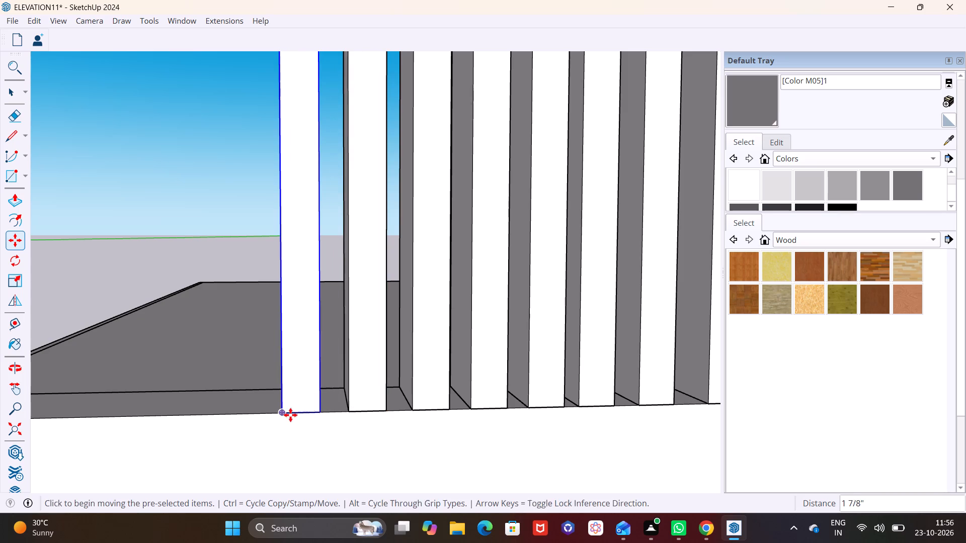
click(321, 412)
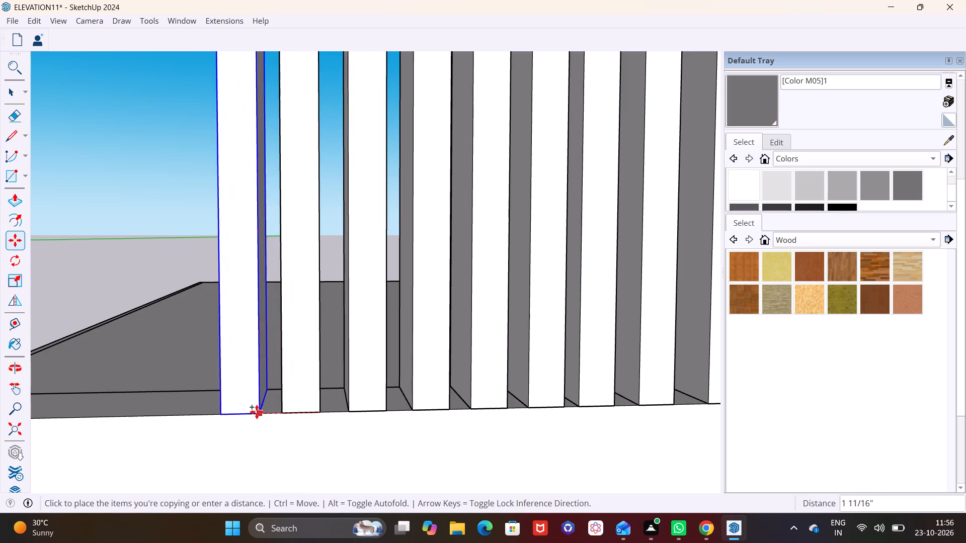
click(254, 411)
click(254, 412)
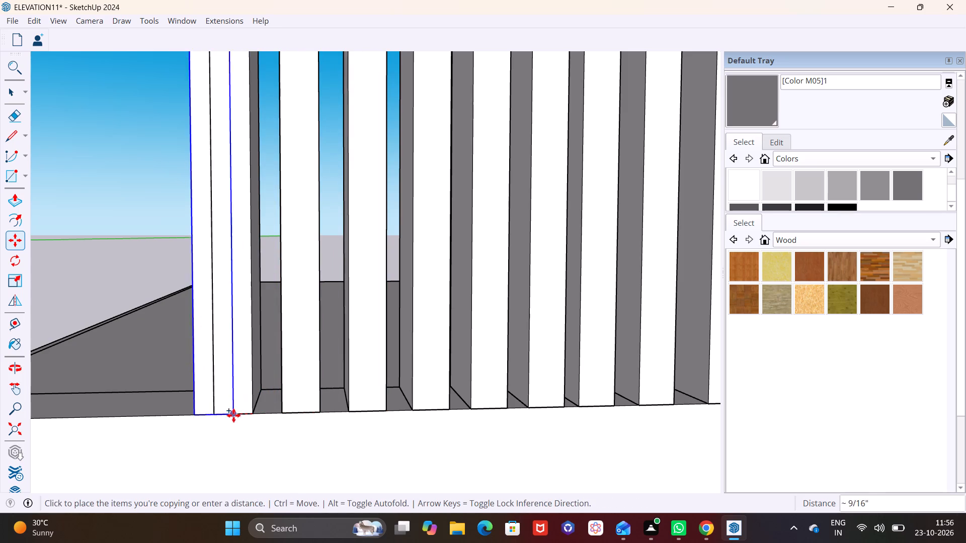
click(183, 416)
scroll(246, 375, down, 4)
shift+middle_drag(271, 371, 497, 396)
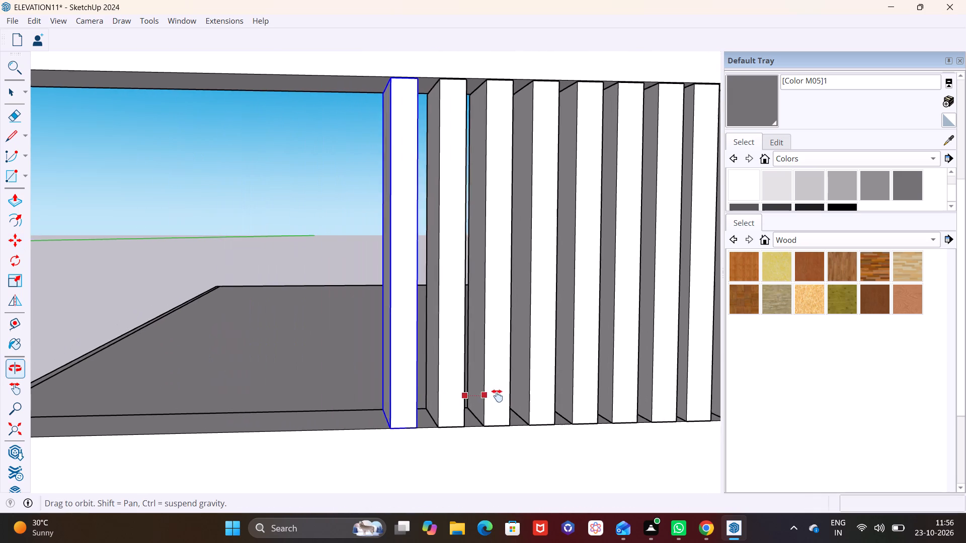
shift+middle_drag(497, 396, 502, 396)
click(431, 426)
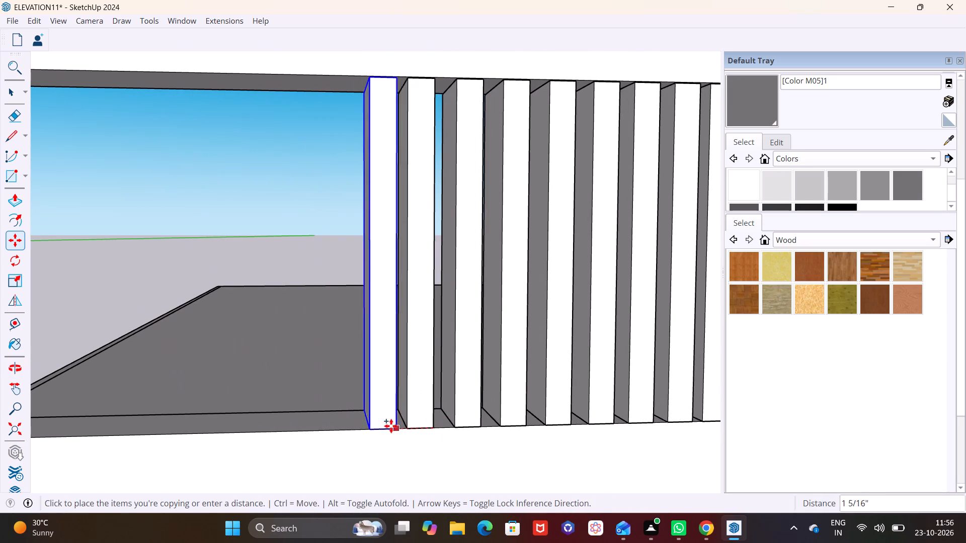
click(374, 426)
Examine the new slat row alongside the existing dark slatted railing next to it, comparing them along the wall.
scroll(532, 389, down, 10)
shift+middle_drag(557, 353, 312, 336)
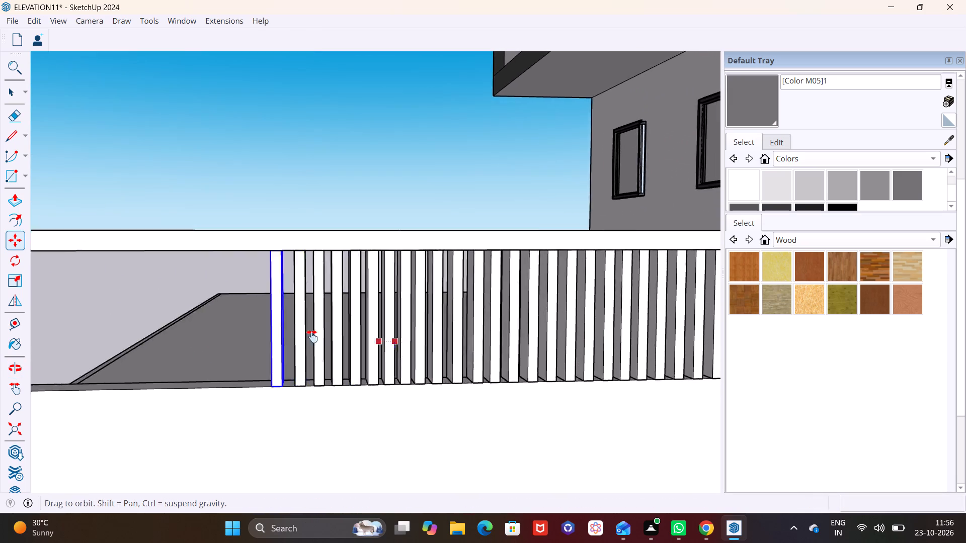
shift+middle_drag(312, 336, 0, 314)
shift+middle_drag(433, 317, 285, 325)
scroll(320, 328, down, 2)
shift+middle_drag(338, 332, 352, 335)
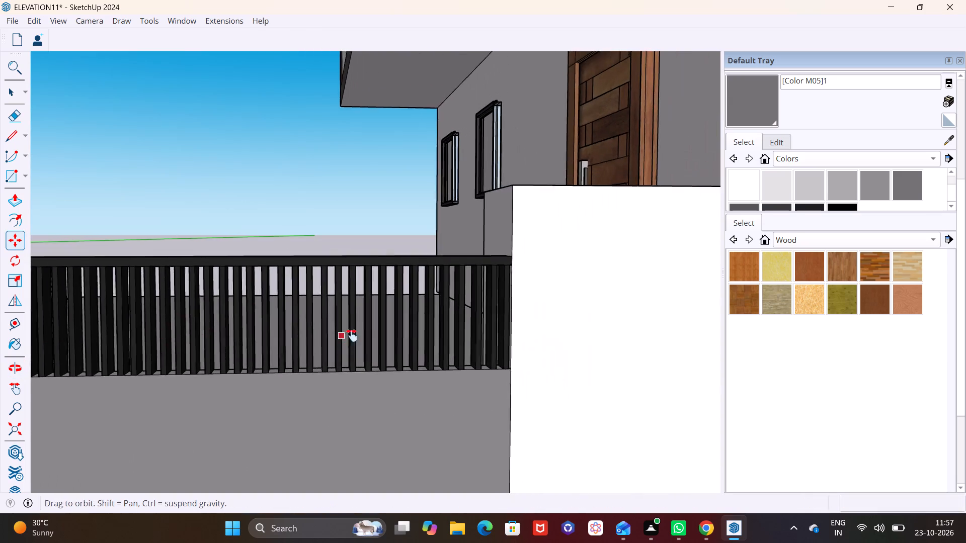
shift+middle_drag(352, 335, 420, 344)
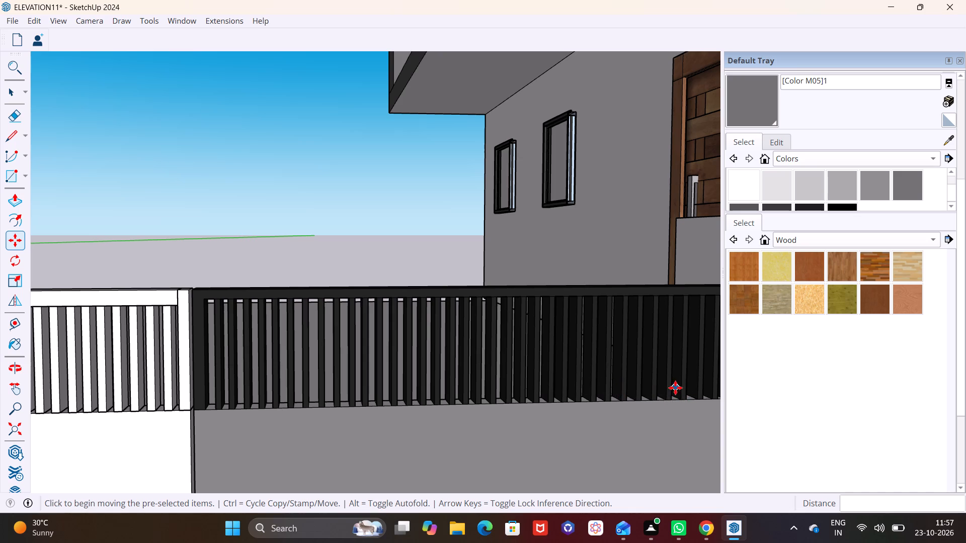
middle_drag(675, 388, 600, 400)
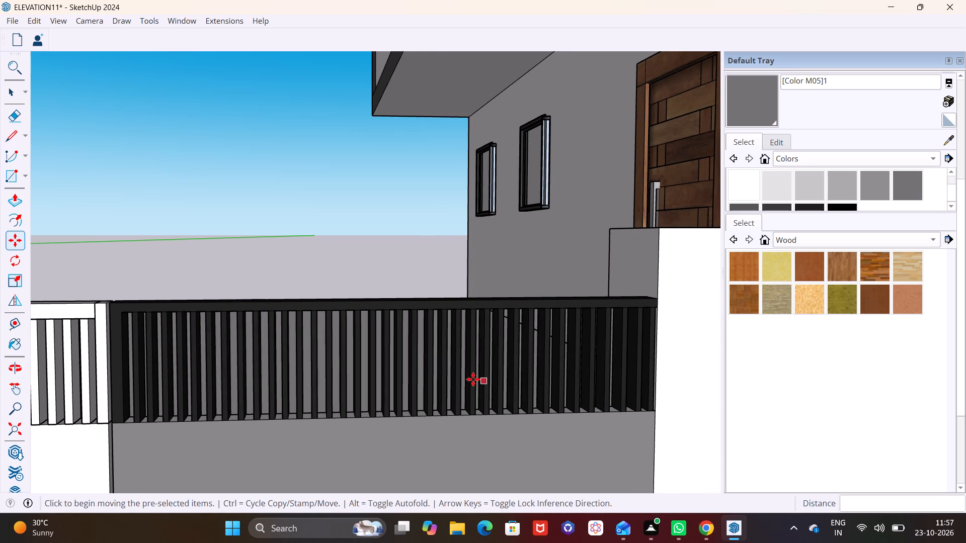
shift+middle_drag(473, 379, 749, 394)
shift+middle_drag(451, 374, 666, 363)
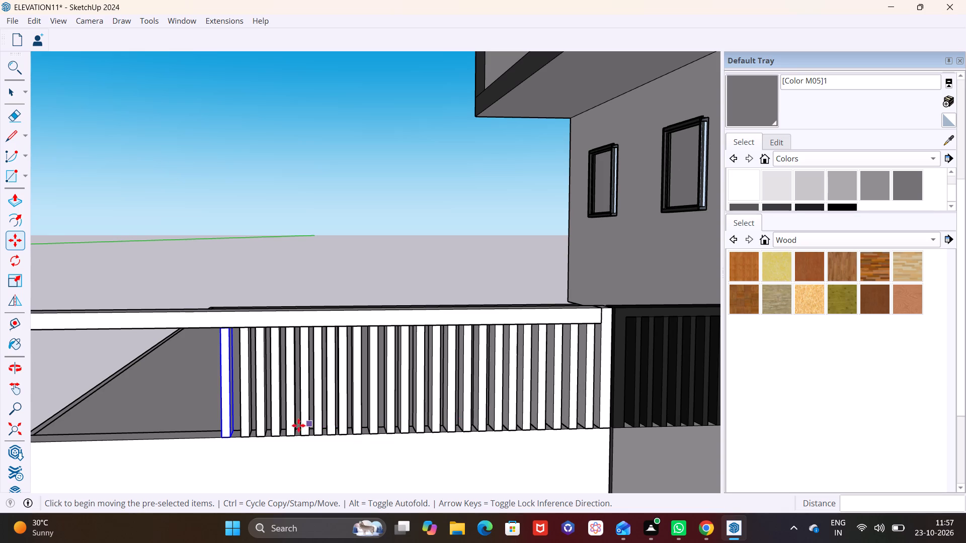
Add three more slat copies beyond the outermost one along the wall's front edge, at intervals of about 1 13/16".
middle_drag(235, 401, 412, 365)
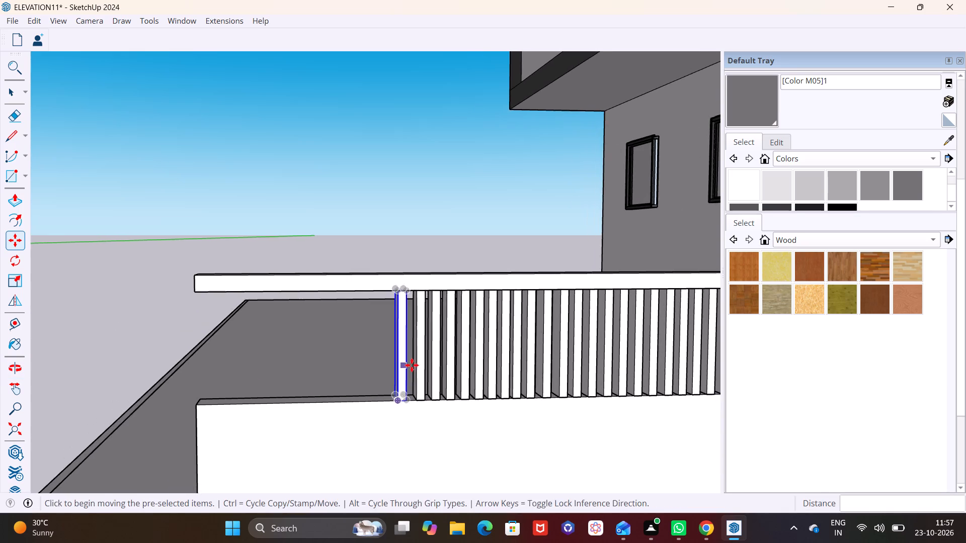
scroll(440, 373, up, 6)
middle_drag(405, 396, 393, 439)
scroll(384, 420, up, 5)
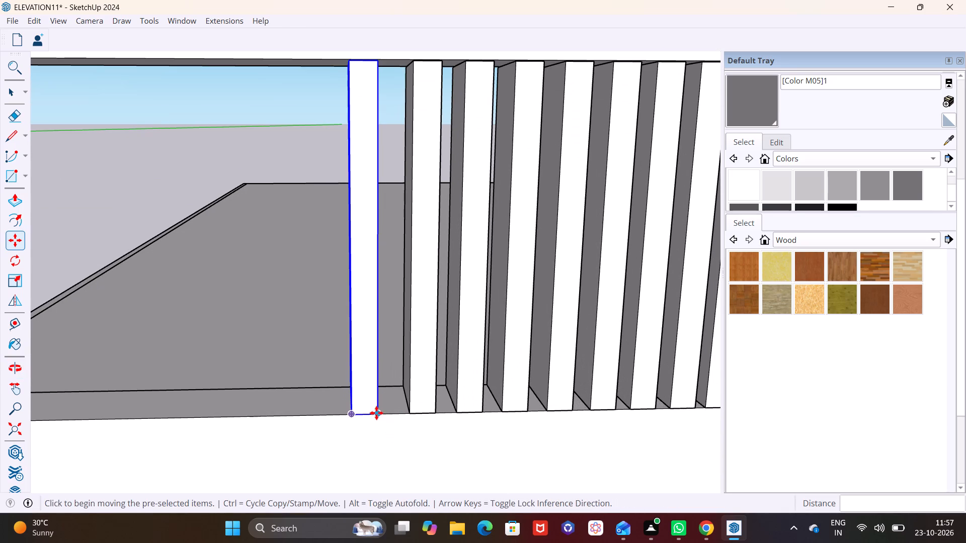
click(376, 413)
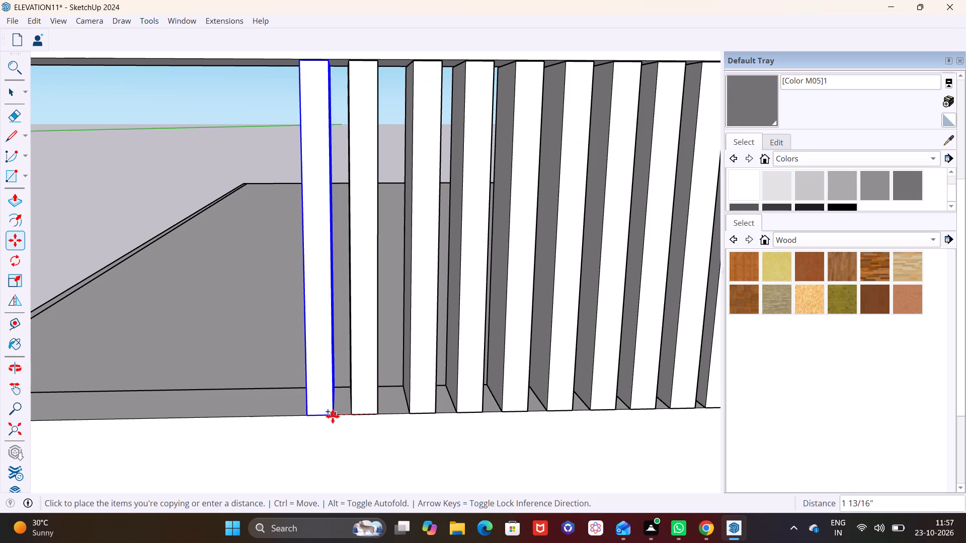
click(331, 416)
click(333, 414)
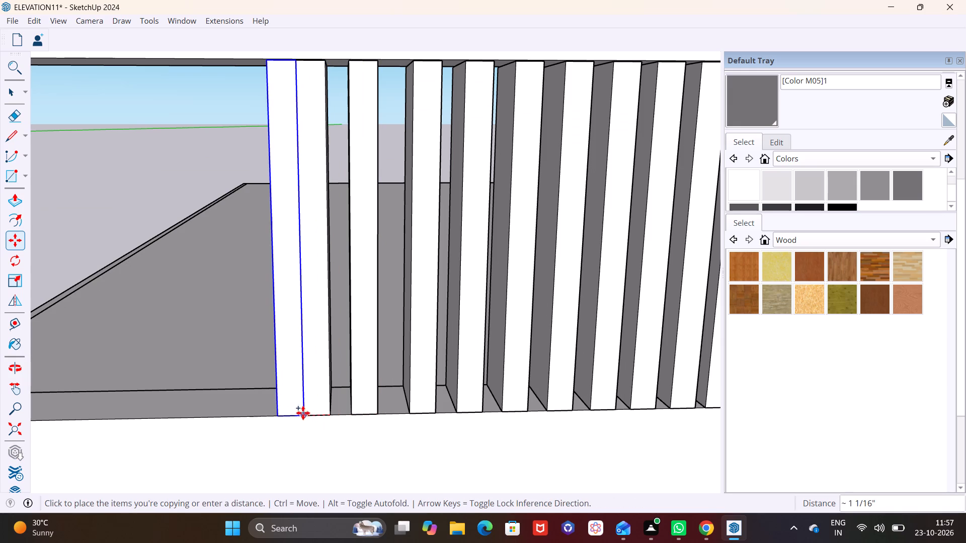
click(285, 411)
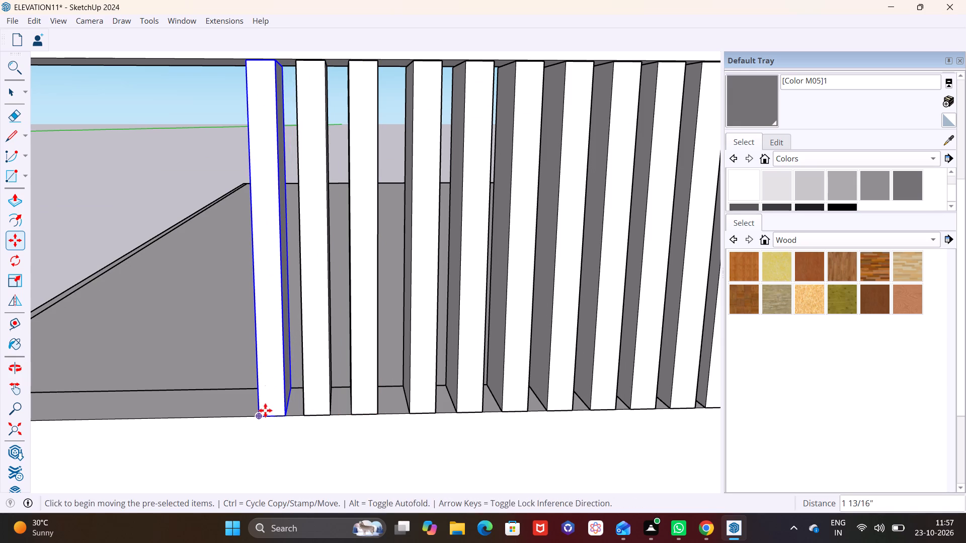
click(289, 415)
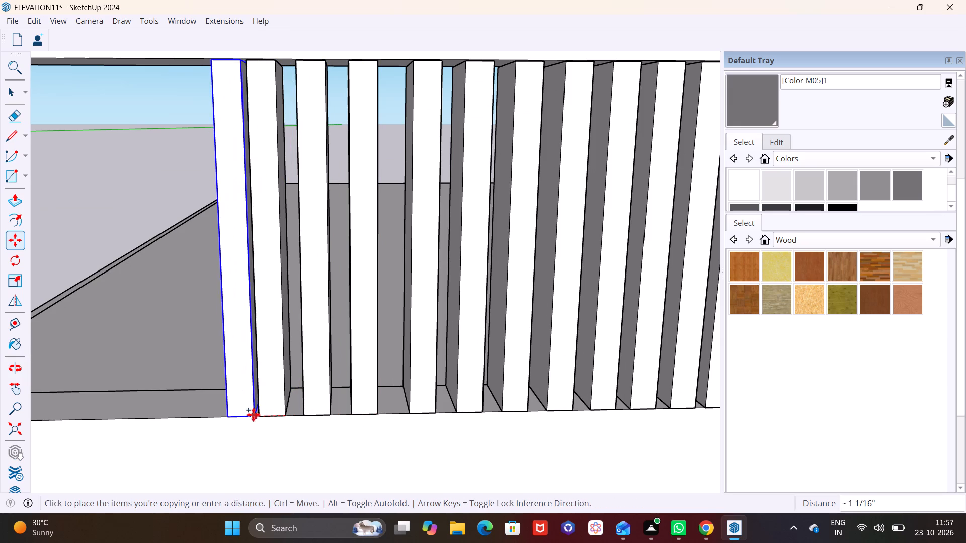
click(239, 415)
Continue the slat row with three more copies along the wall edge, spaced about 1 13/16" to 1 15/16" apart.
shift+middle_drag(269, 398, 445, 385)
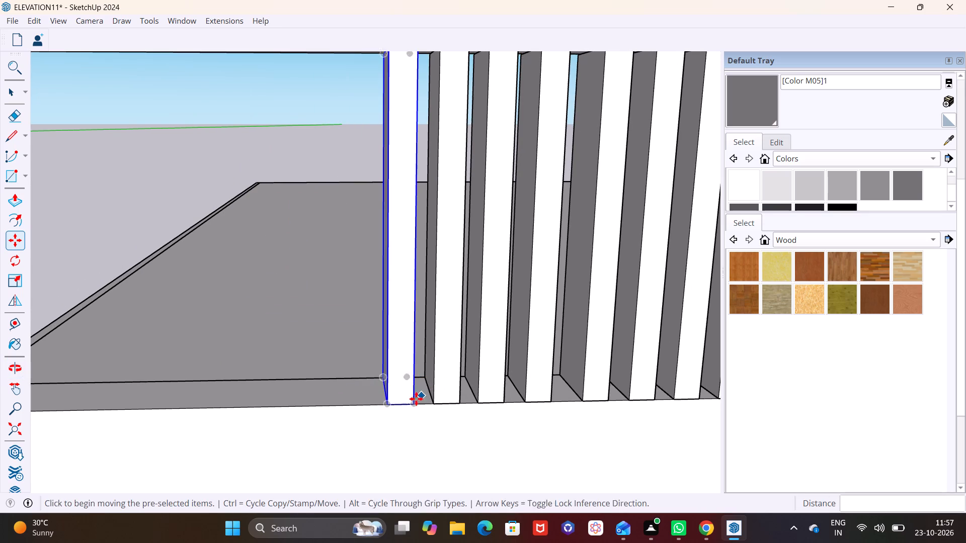
click(412, 403)
click(368, 405)
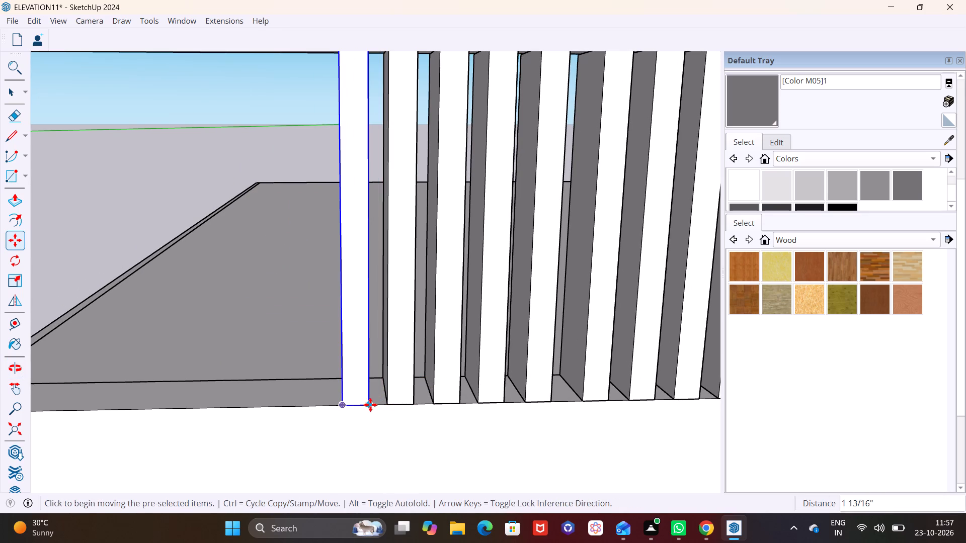
click(368, 405)
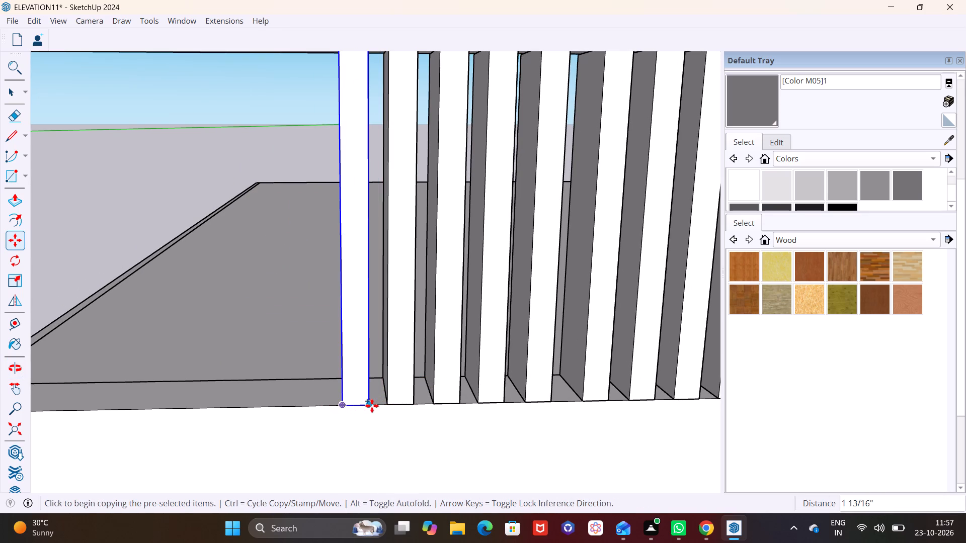
click(372, 406)
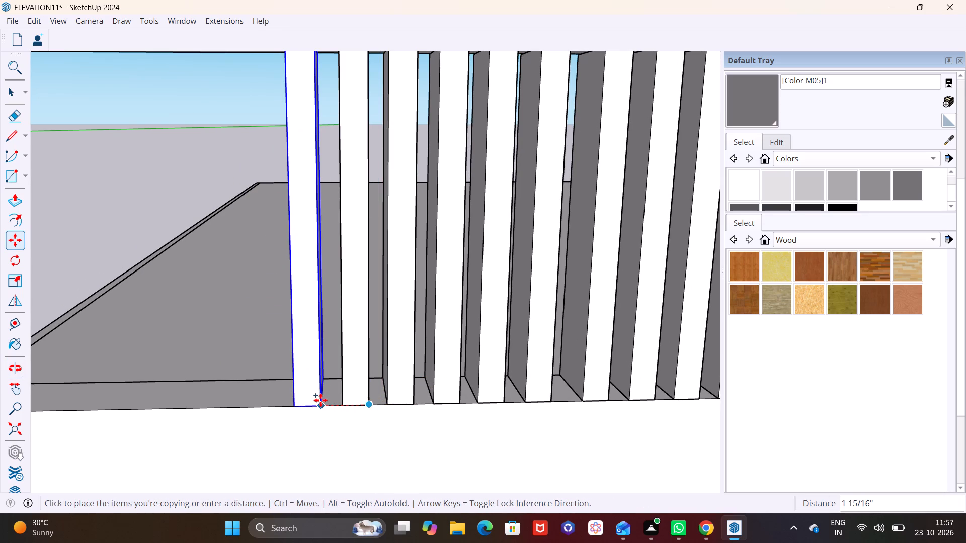
click(320, 400)
click(322, 404)
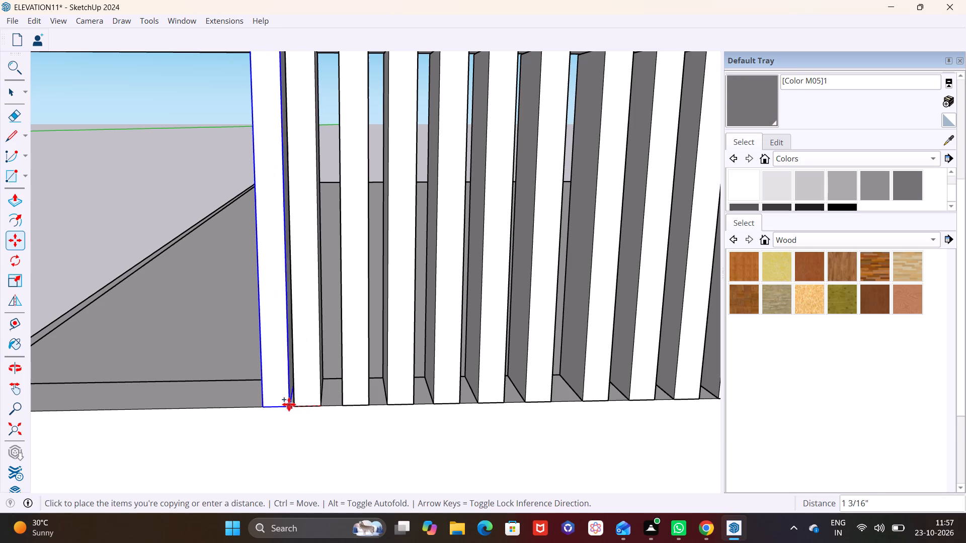
click(272, 405)
Continue the slat row with five more copies along the wall's front edge, spaced about 1 13/16" to 2 1/4" apart.
shift+middle_drag(282, 400, 479, 402)
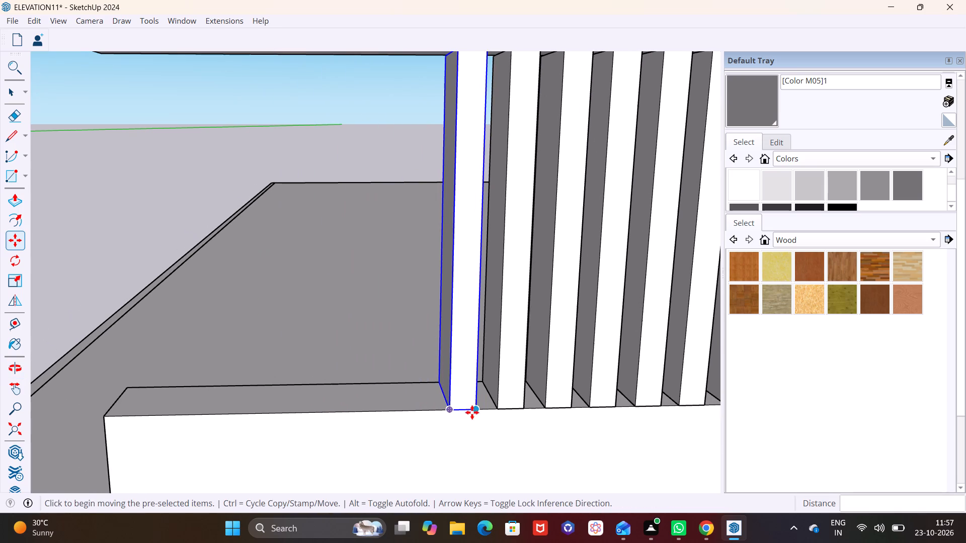
click(472, 409)
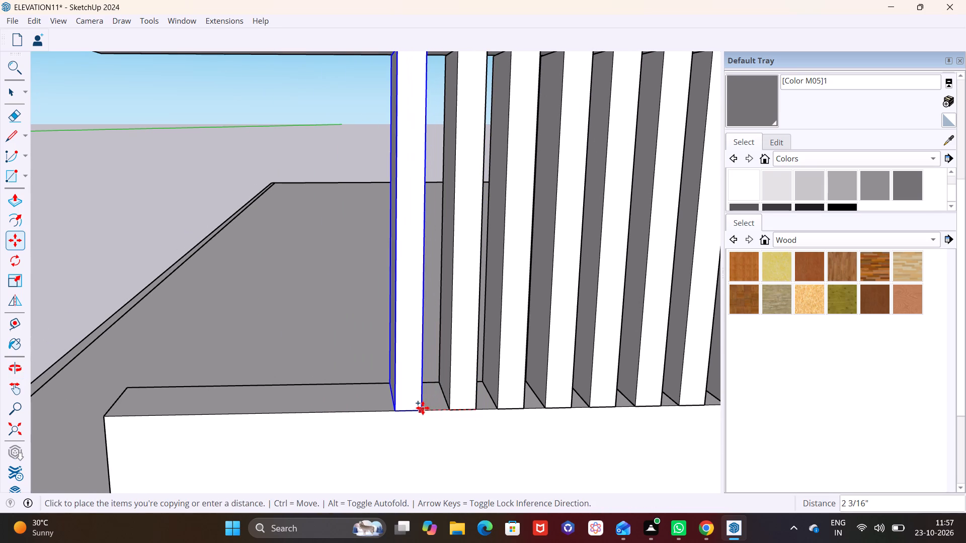
click(423, 408)
click(422, 408)
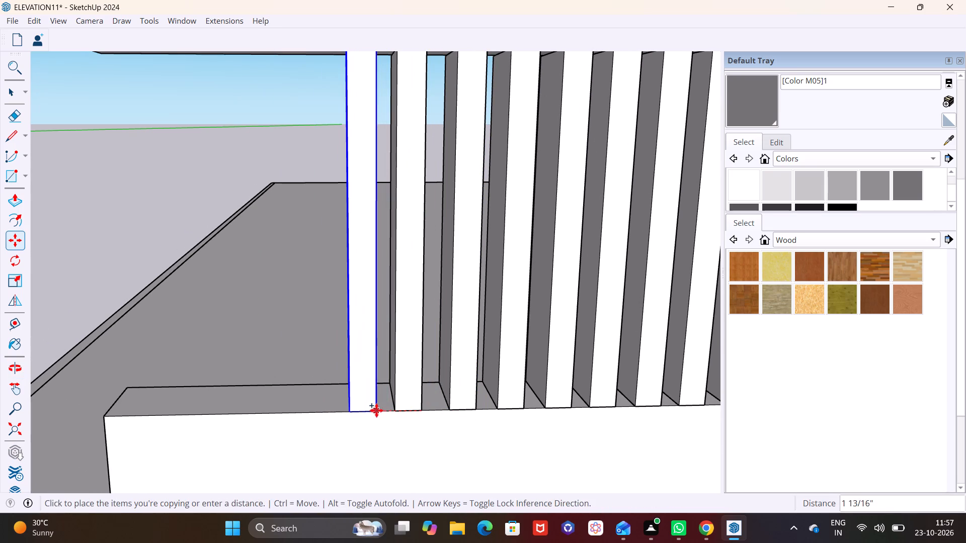
click(375, 410)
click(373, 411)
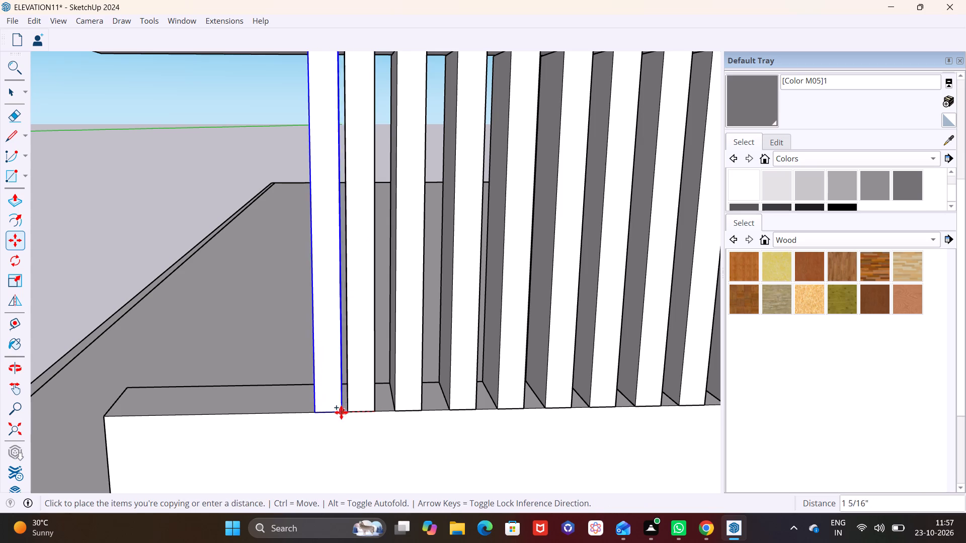
click(330, 411)
click(338, 412)
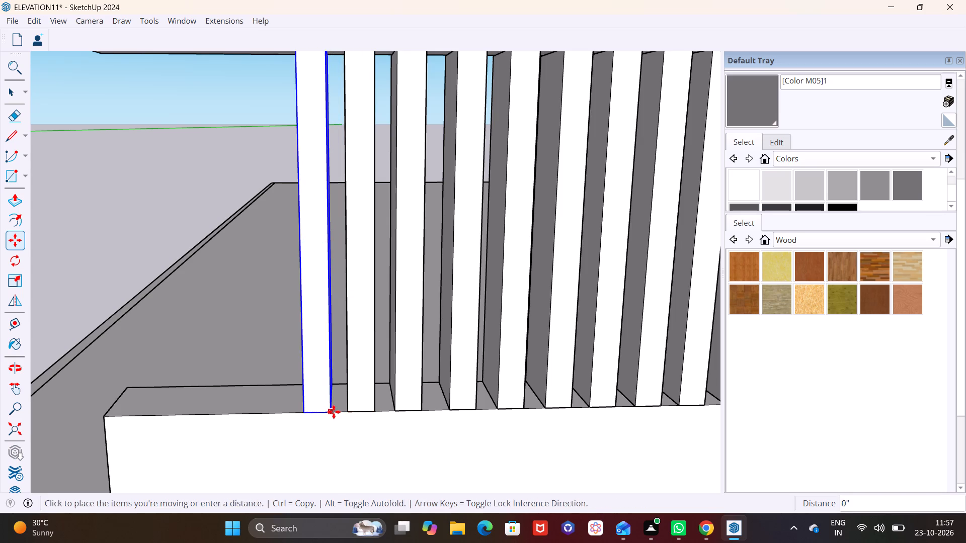
click(331, 411)
click(330, 411)
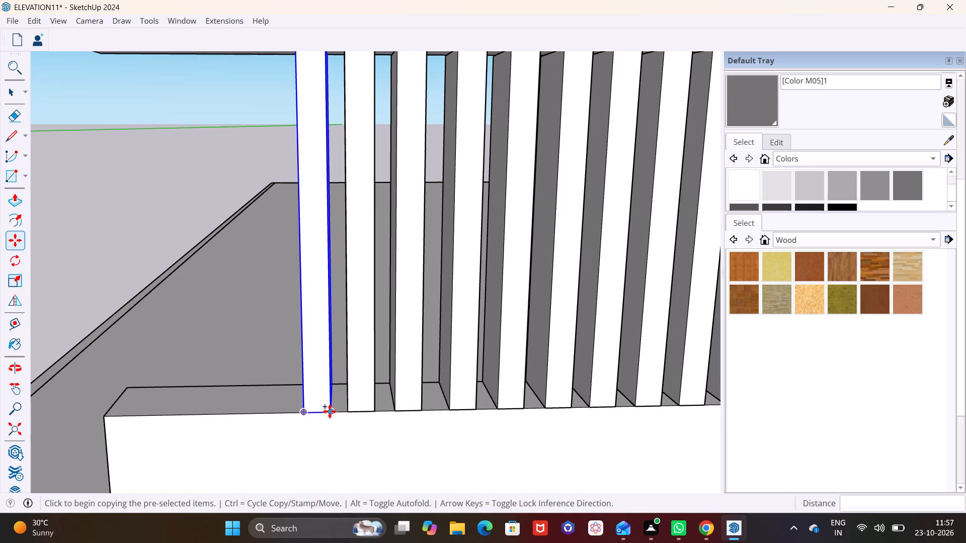
click(282, 410)
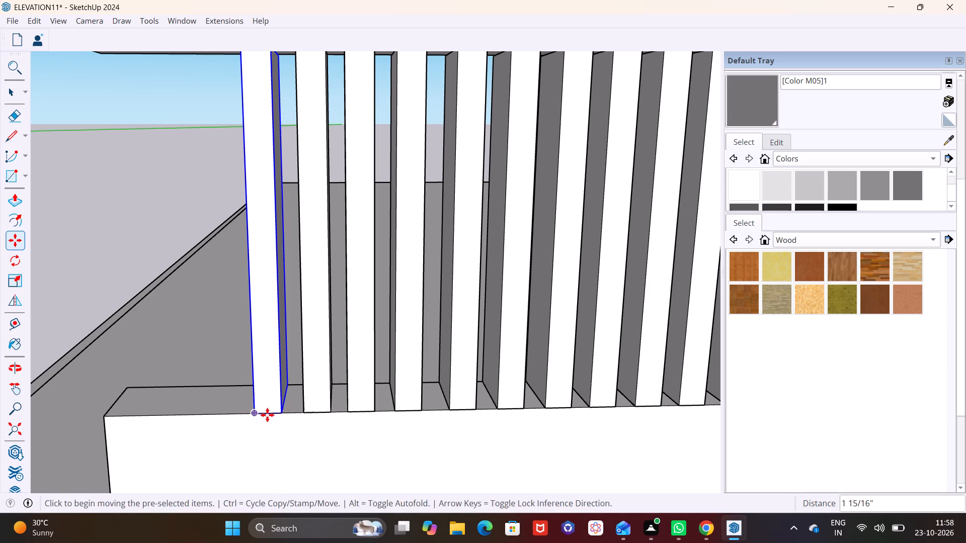
click(279, 412)
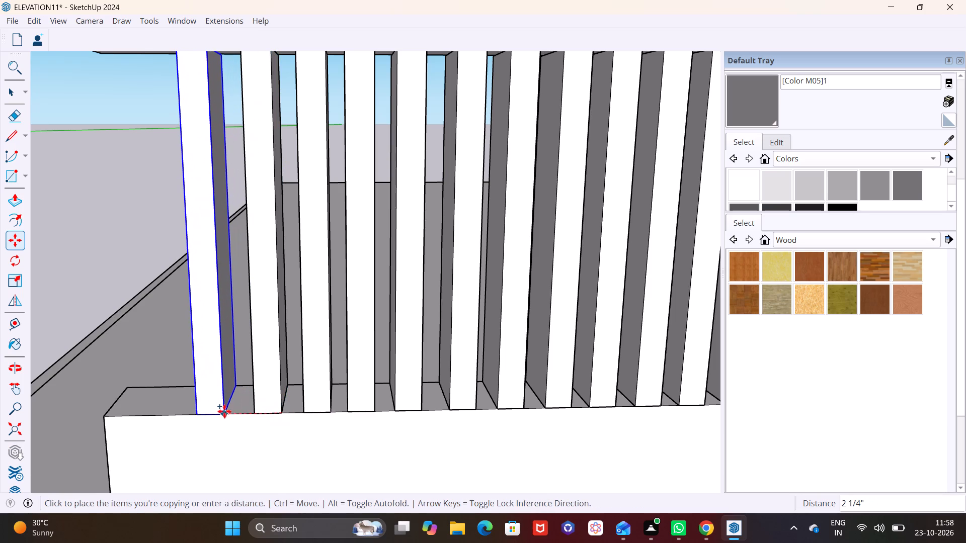
click(224, 412)
Push the top rail's overhanging end face back about 3 5/8", flush with the outermost slat.
scroll(388, 382, down, 6)
middle_drag(443, 381, 622, 377)
scroll(528, 339, down, 3)
key(space)
click(344, 244)
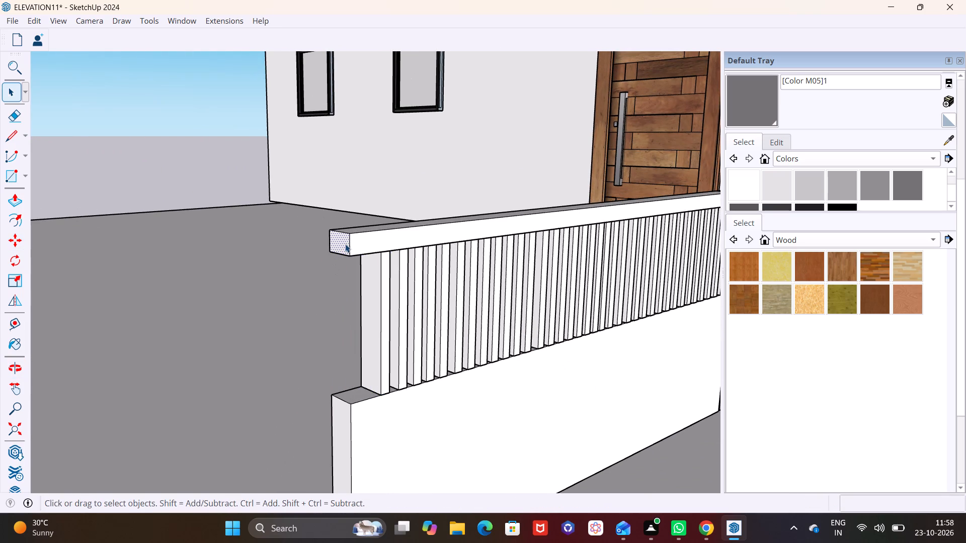
scroll(347, 244, up, 6)
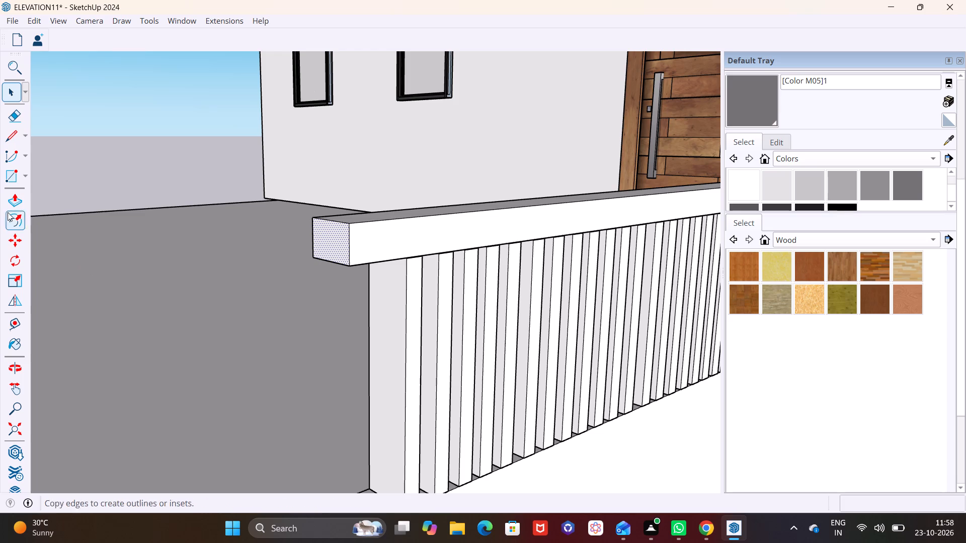
click(20, 202)
click(335, 241)
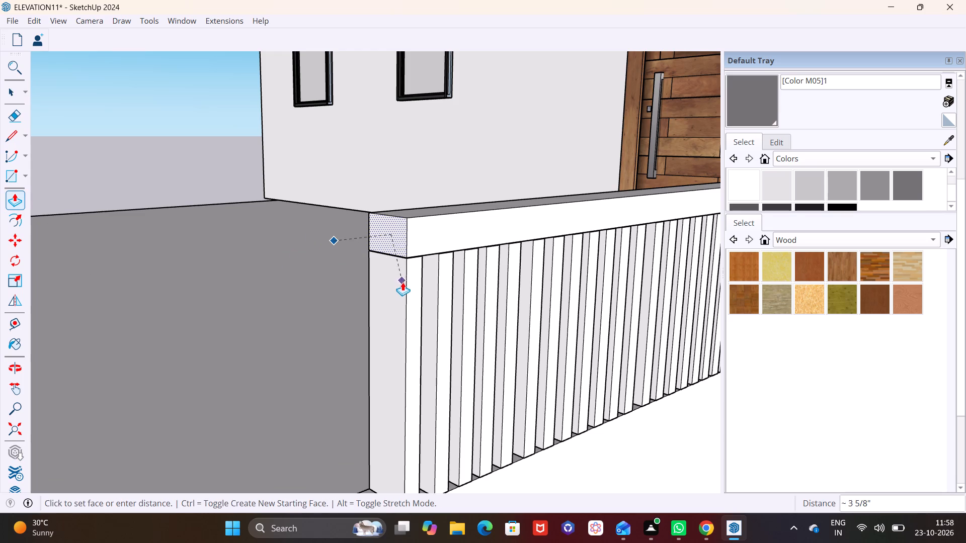
click(405, 284)
Push the base wall's free end face back about 3 5/8" to line up with the outermost slat.
scroll(346, 325, down, 2)
shift+middle_drag(348, 333, 355, 219)
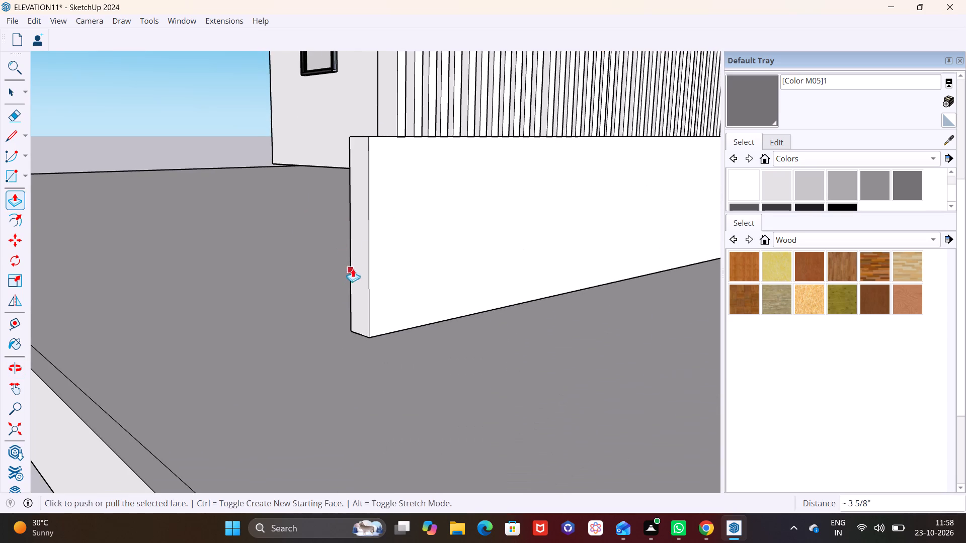
shift+middle_drag(408, 197, 279, 388)
scroll(250, 360, up, 5)
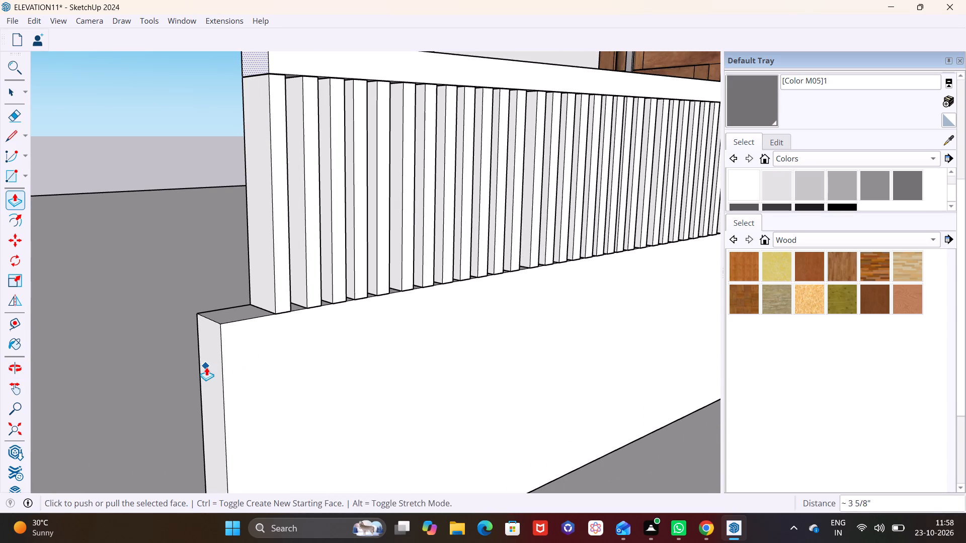
key(space)
click(208, 364)
click(13, 197)
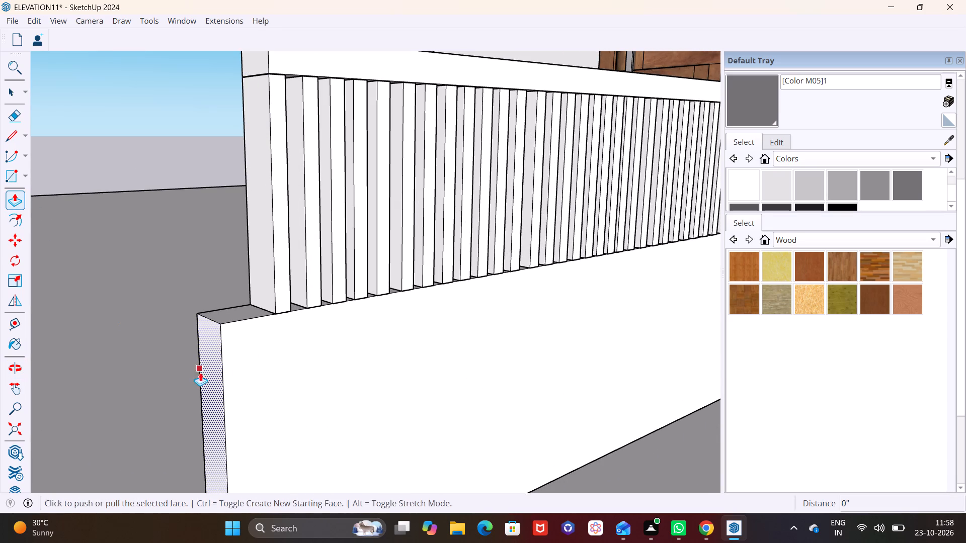
click(213, 379)
click(275, 312)
key(space)
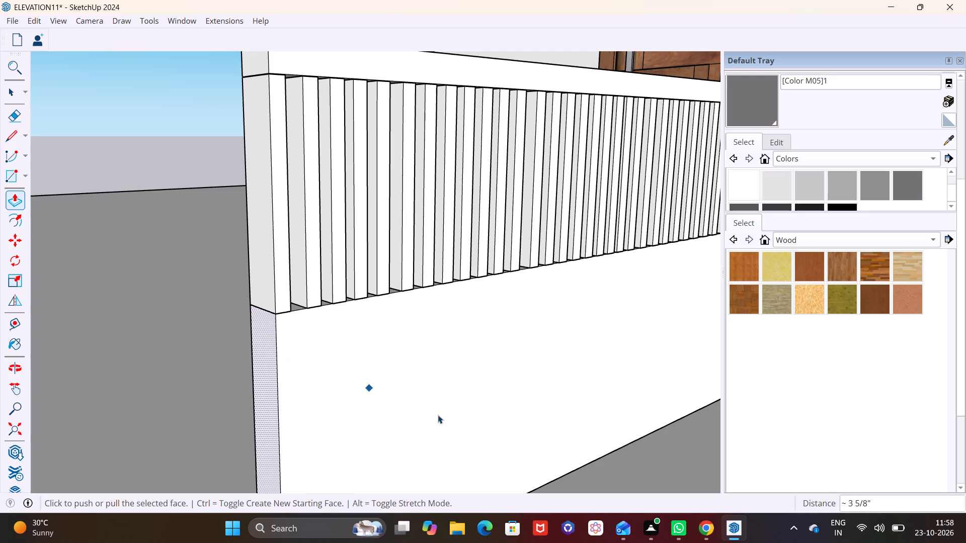
click(664, 468)
Examine the new white railing section alongside the existing dark railing and the house entrance.
scroll(582, 424, down, 5)
middle_drag(582, 424, 357, 412)
scroll(466, 392, down, 6)
middle_drag(612, 384, 343, 322)
scroll(557, 341, down, 4)
middle_drag(551, 359, 592, 323)
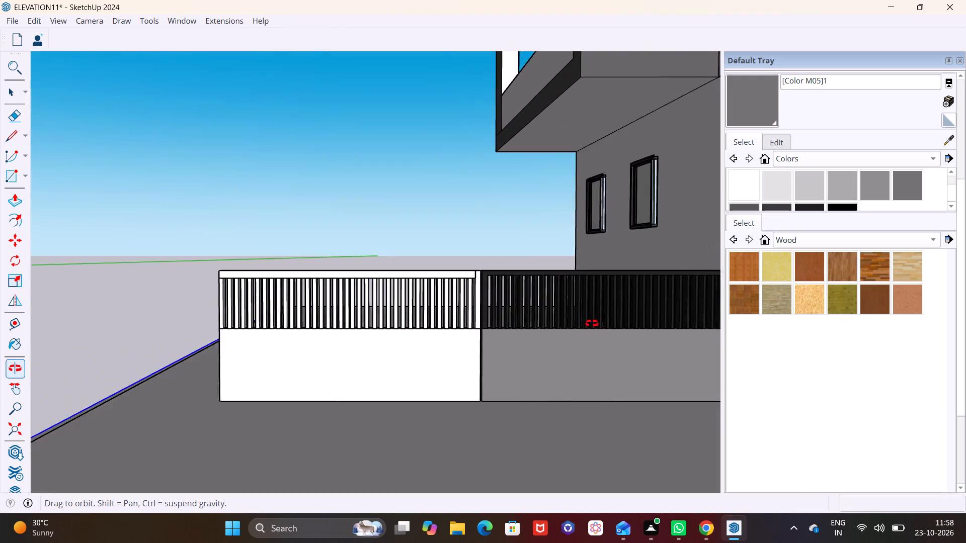
middle_drag(592, 323, 595, 318)
scroll(585, 322, down, 3)
shift+middle_drag(576, 337, 462, 411)
middle_drag(457, 417, 568, 430)
scroll(568, 430, down, 1)
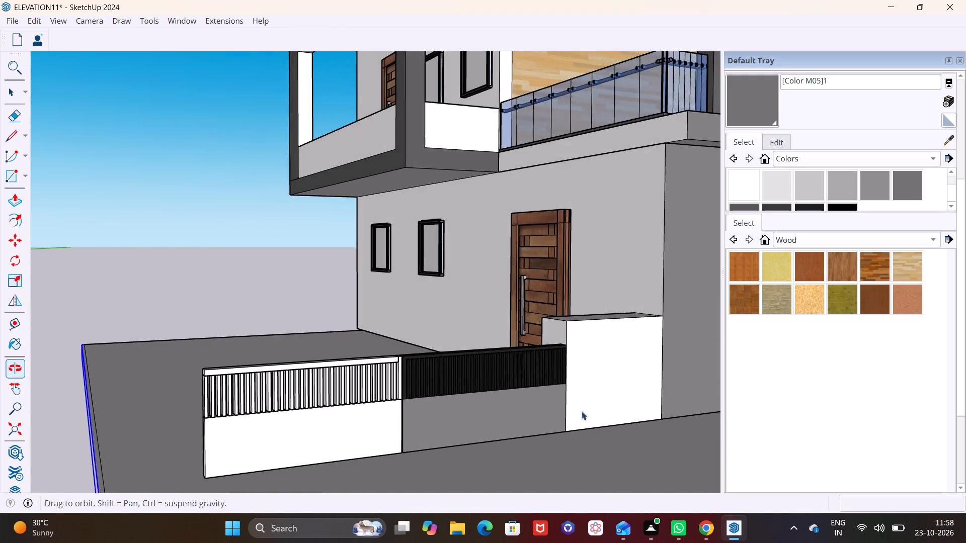
Choose the dark Color M08 for painting the new white slatted railing section.
scroll(838, 198, down, 1)
click(814, 187)
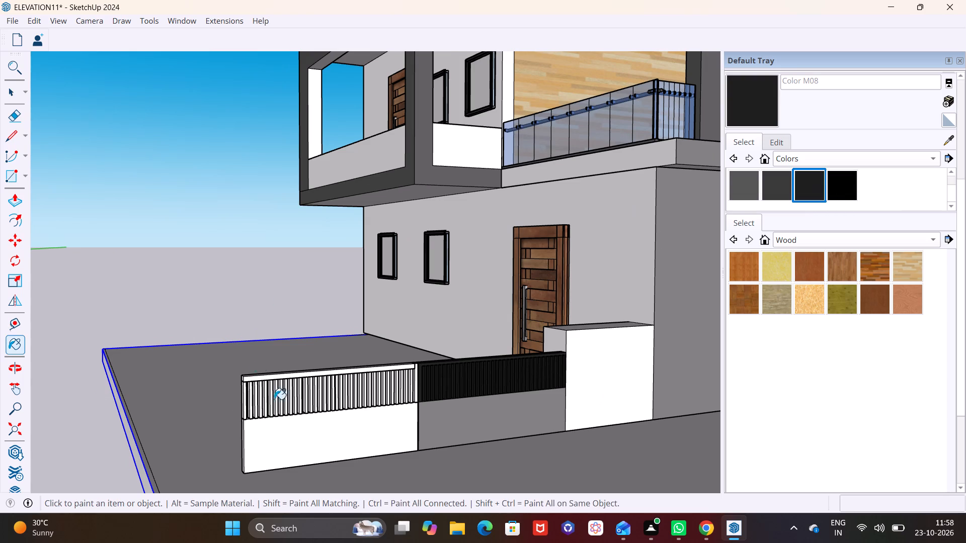
scroll(277, 411, up, 14)
shift+middle_drag(273, 406, 227, 331)
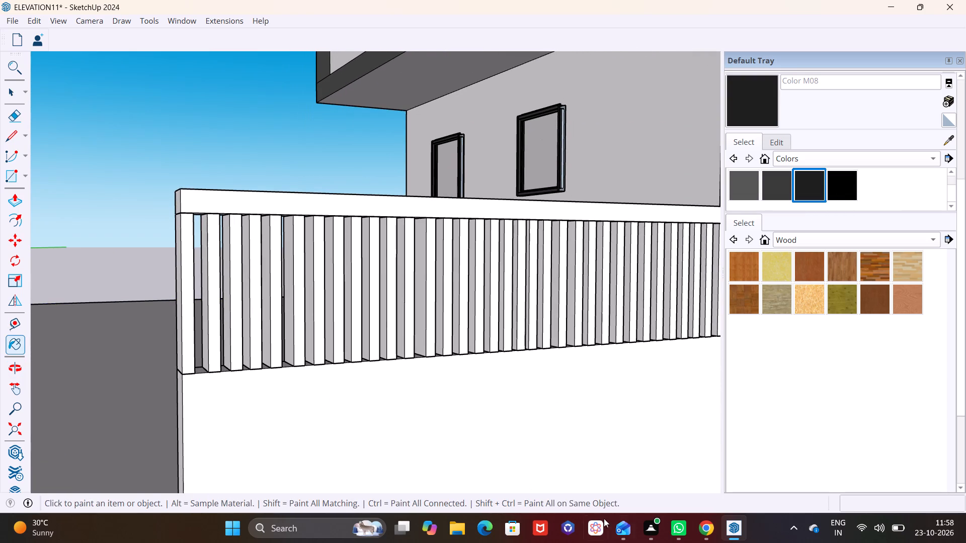
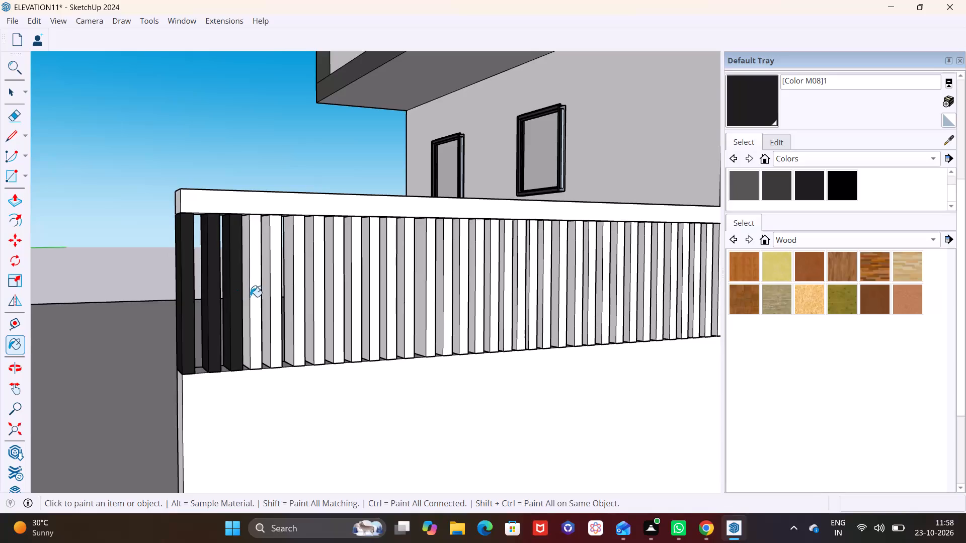
Paint the white slats nearest the free end of the new railing section with the dark Color M08.
click(255, 297)
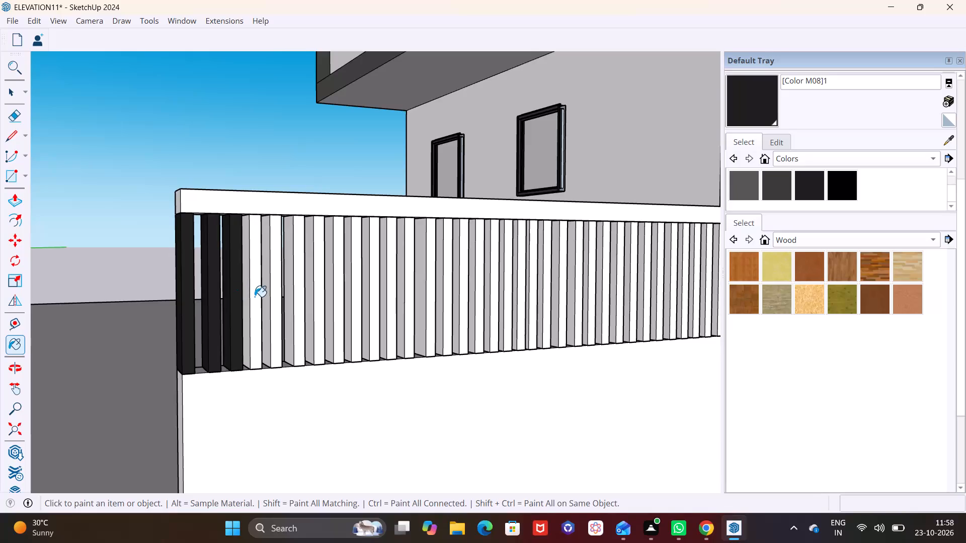
click(267, 295)
click(292, 292)
click(312, 292)
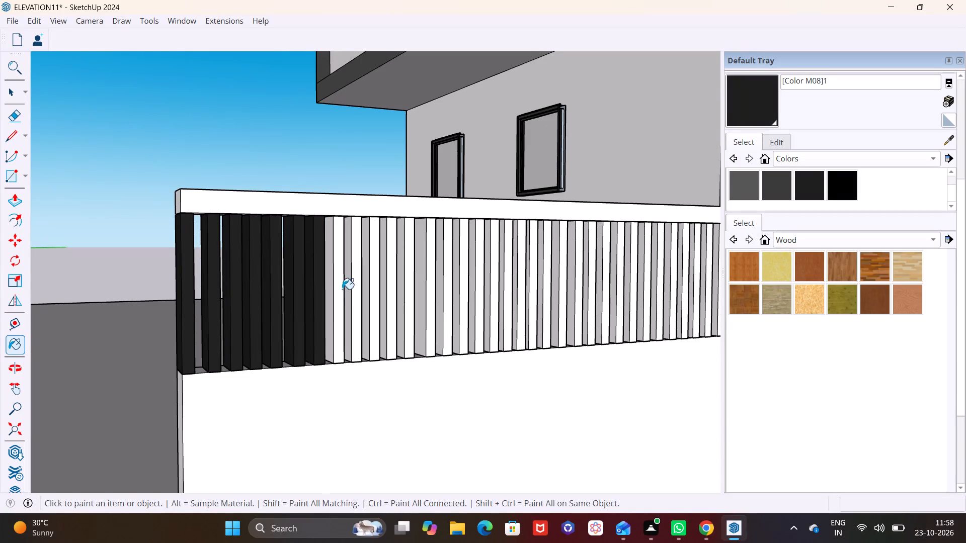
scroll(343, 289, up, 4)
middle_drag(332, 310, 330, 342)
scroll(350, 329, up, 2)
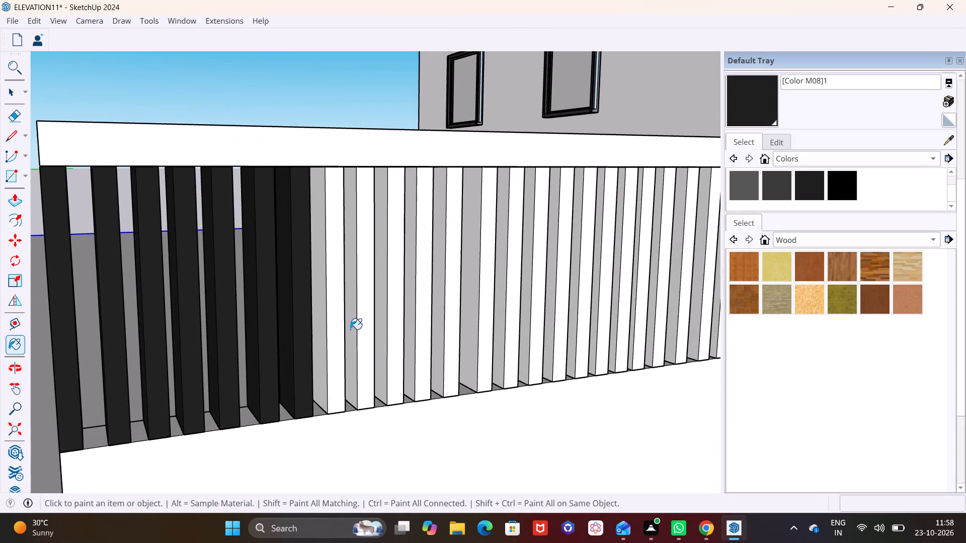
click(332, 331)
click(369, 330)
click(393, 323)
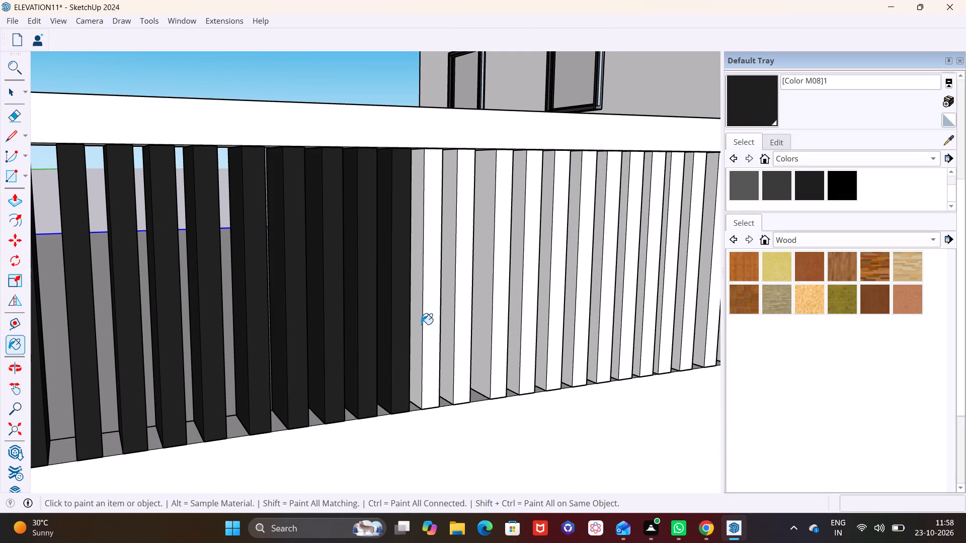
click(421, 324)
click(452, 317)
click(492, 313)
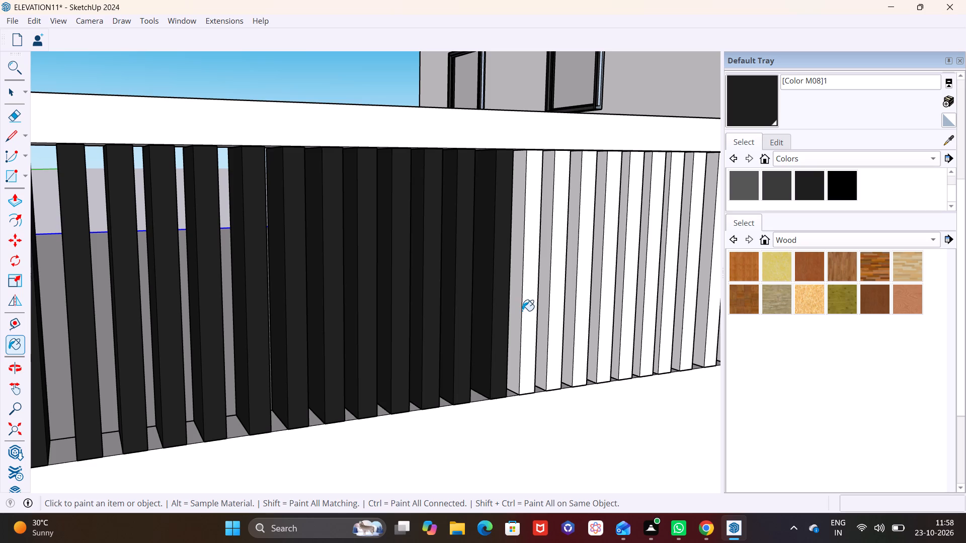
click(522, 311)
Paint the new top rail's front and top faces and the post beside the existing railing with Color M08.
scroll(522, 309, down, 3)
middle_drag(526, 309, 126, 349)
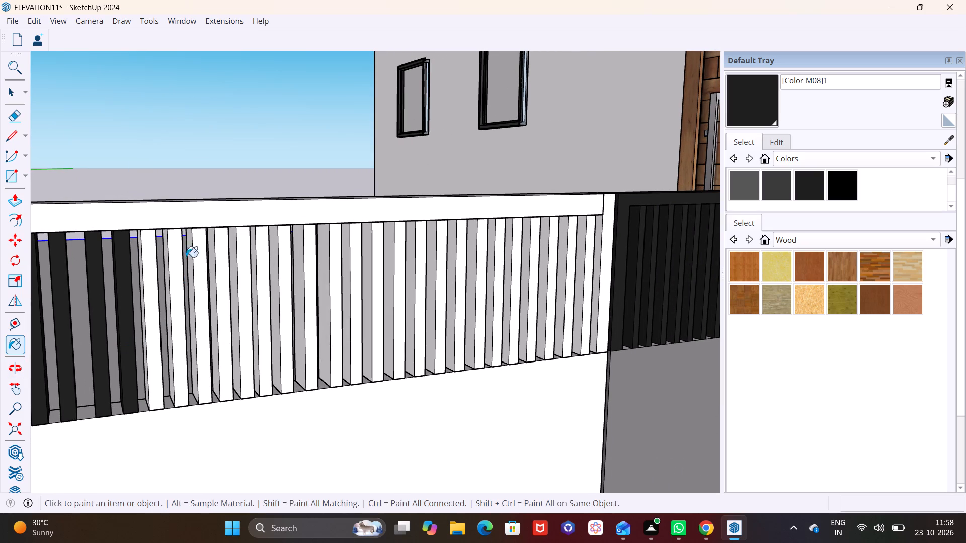
click(196, 220)
middle_drag(221, 250, 211, 363)
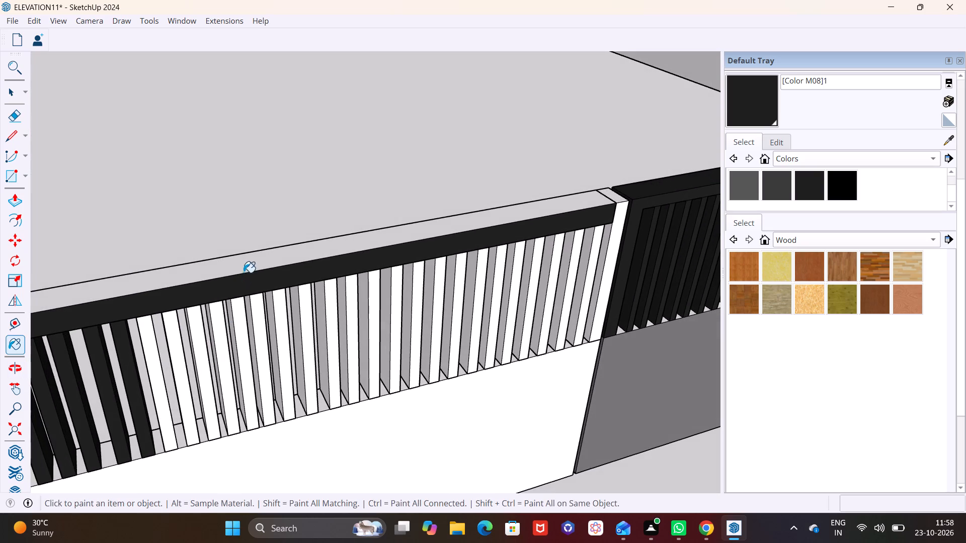
click(247, 267)
middle_drag(536, 311, 335, 233)
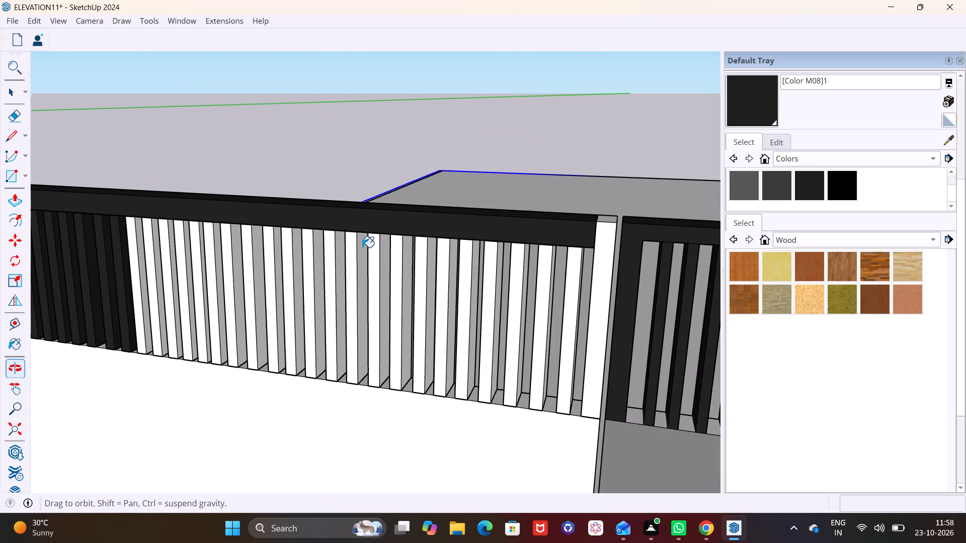
click(604, 288)
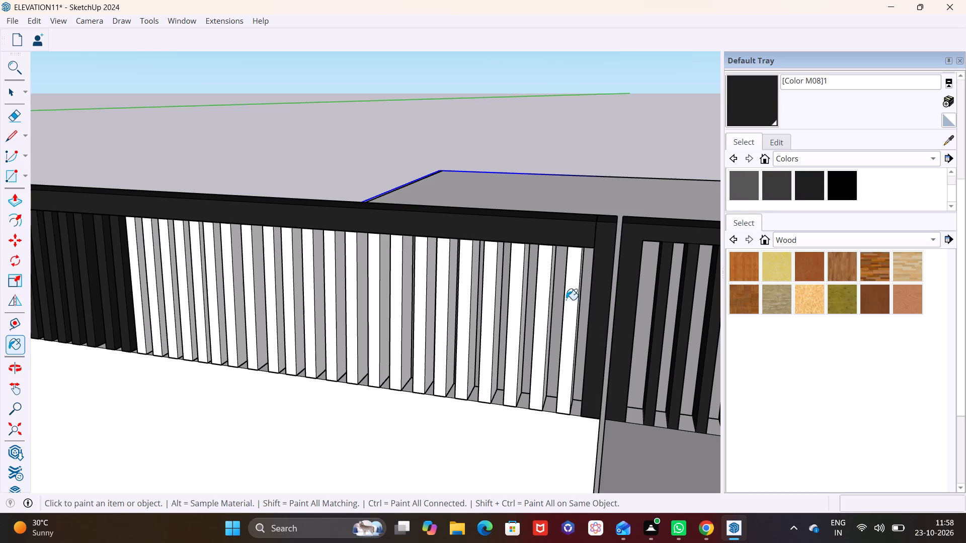
Paint all the remaining white slats of the new railing section with Color M08, working from the post back to the dark ones.
click(569, 328)
click(540, 327)
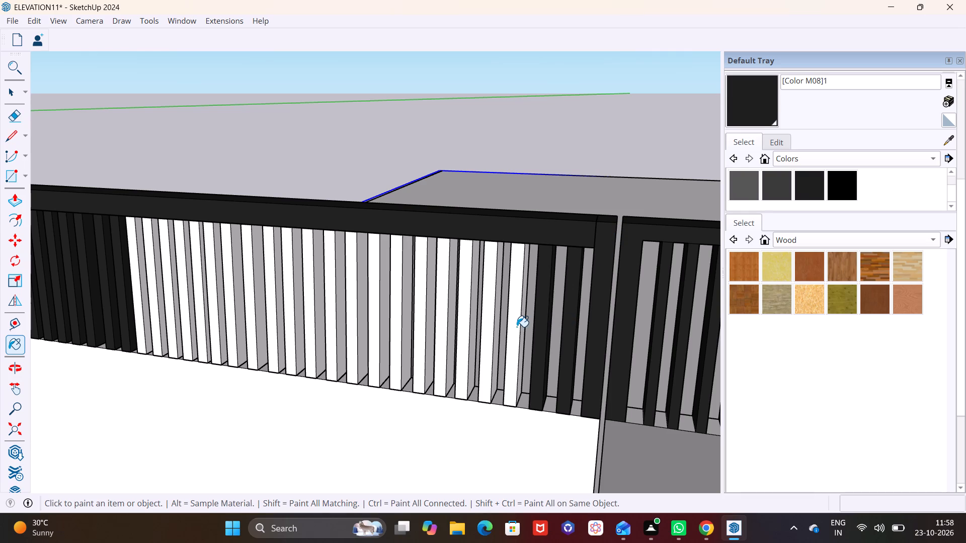
click(516, 327)
click(497, 327)
click(468, 331)
click(443, 331)
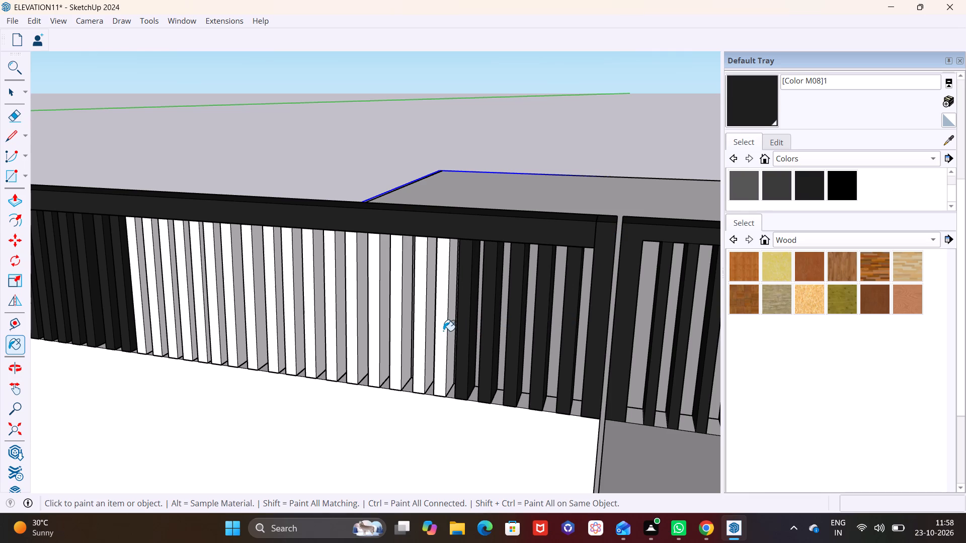
click(430, 331)
click(408, 331)
click(384, 334)
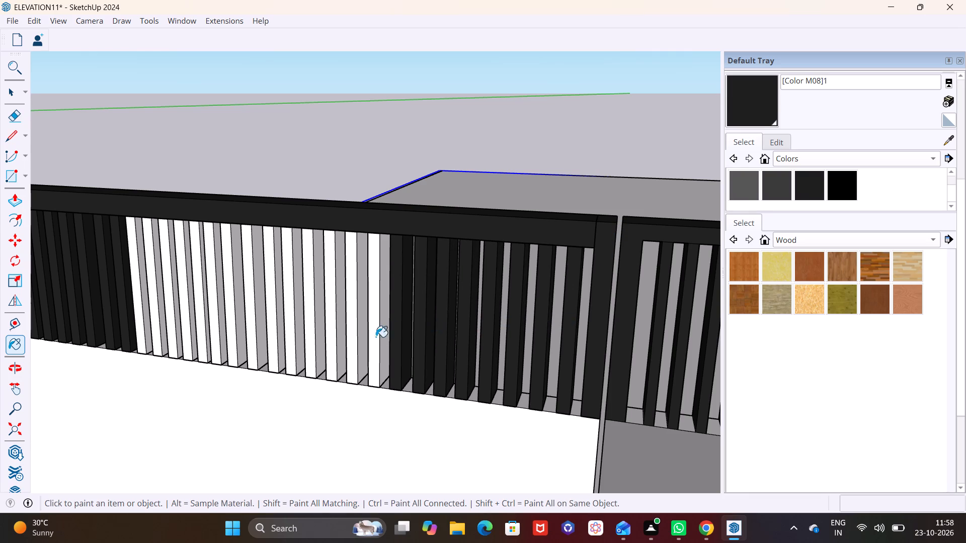
click(364, 337)
click(338, 324)
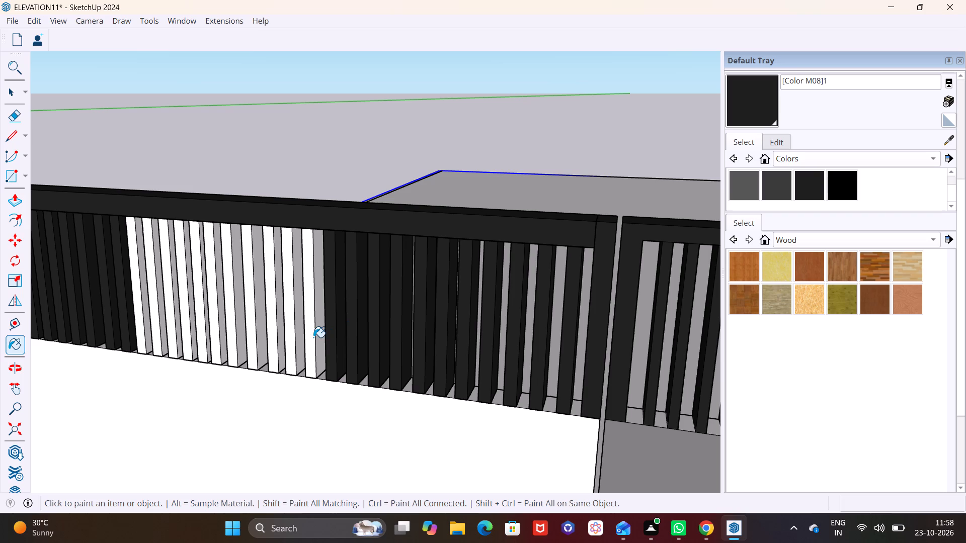
click(316, 328)
click(294, 323)
click(279, 325)
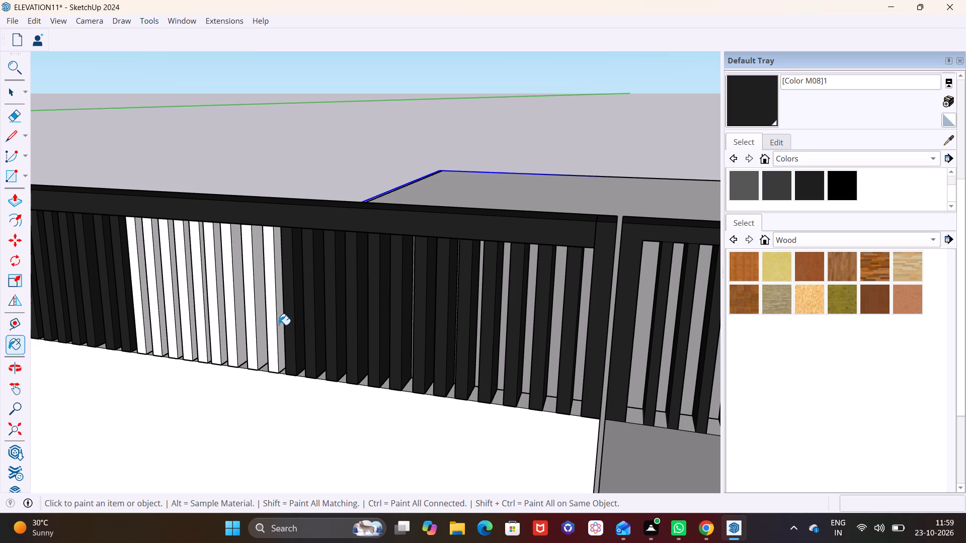
click(255, 331)
click(232, 328)
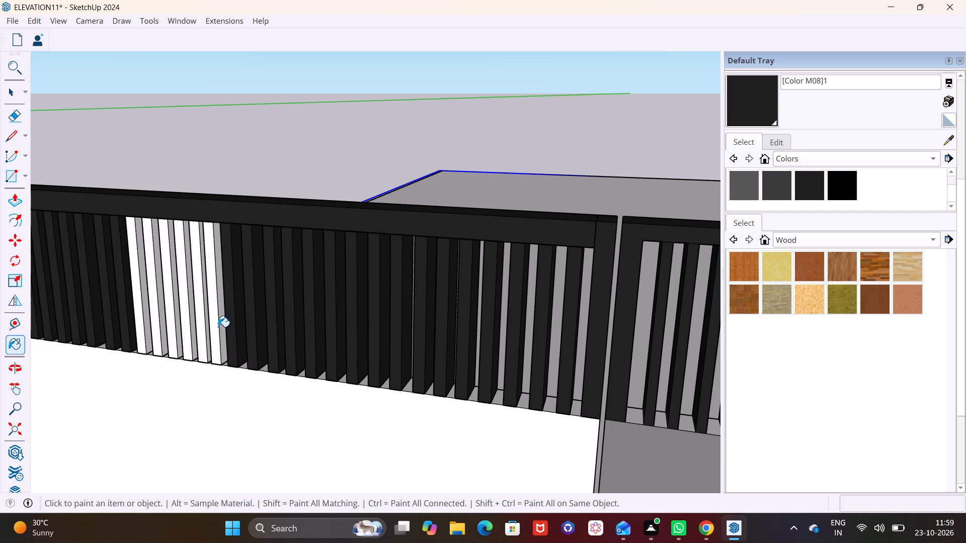
click(218, 327)
click(199, 326)
click(187, 331)
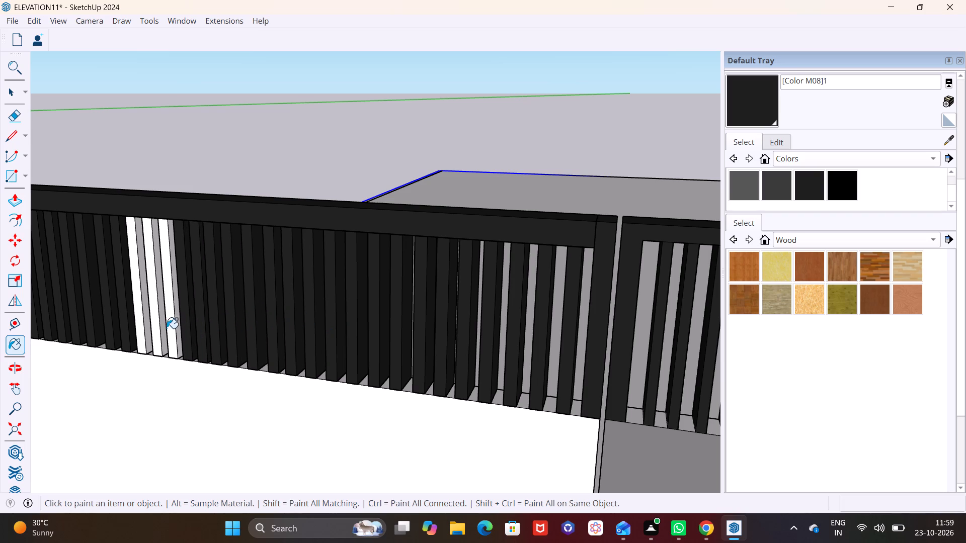
click(172, 325)
click(156, 323)
click(143, 324)
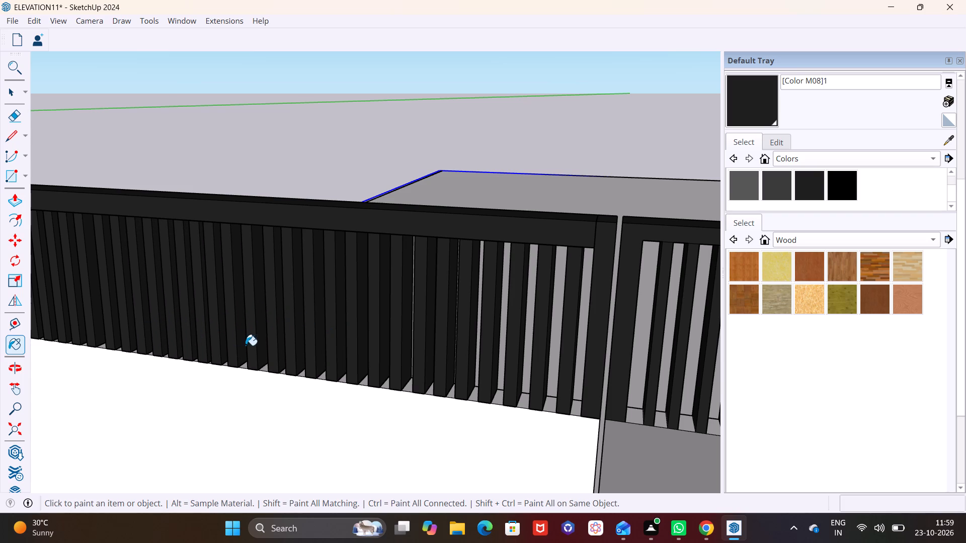
Paint the new top rail's other long side face and its free end face with Color M08.
scroll(254, 346, down, 4)
middle_drag(364, 374, 470, 297)
scroll(461, 309, down, 4)
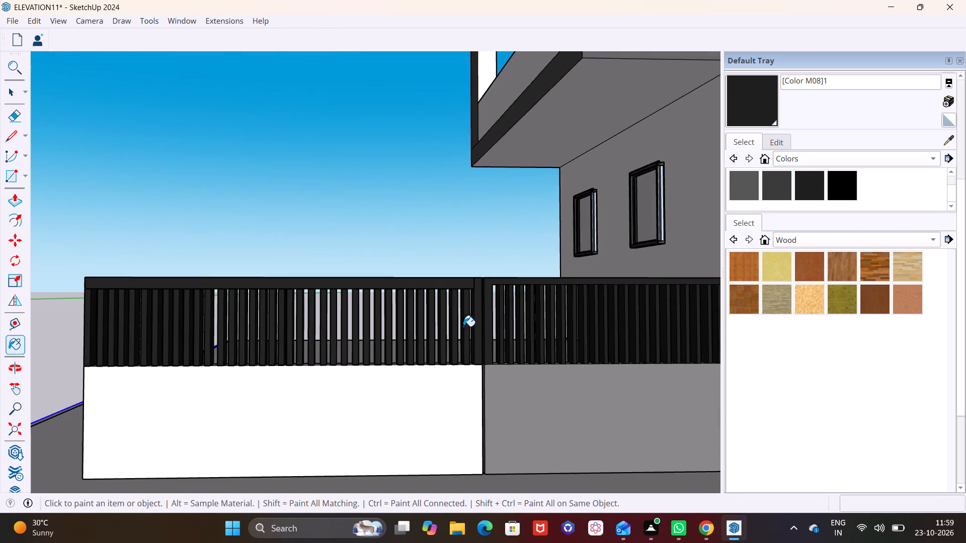
middle_drag(467, 322, 573, 464)
middle_drag(326, 275, 572, 309)
middle_drag(374, 333, 593, 342)
scroll(624, 288, up, 4)
shift+middle_drag(592, 287, 323, 222)
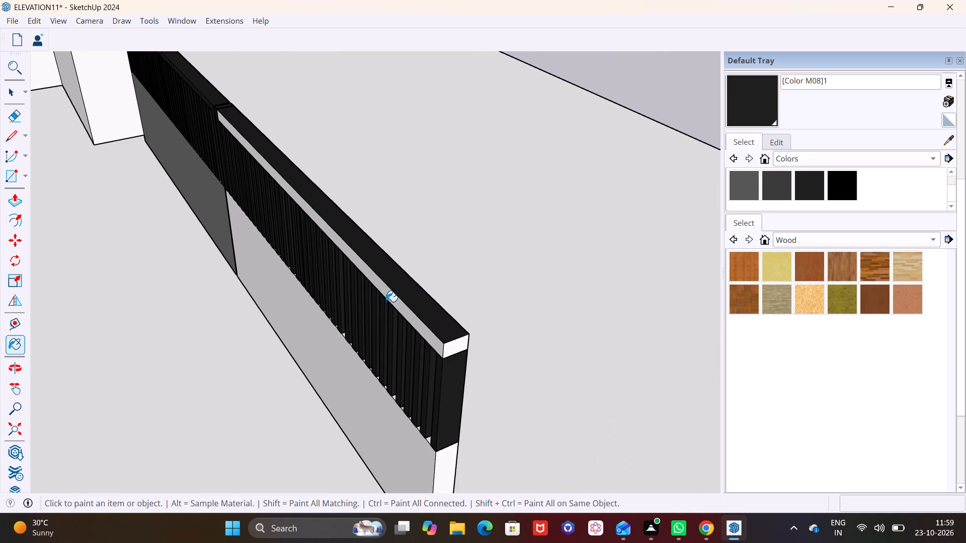
click(403, 310)
click(457, 351)
Sample grey Color M05 from the existing base wall and paint the new base wall's two long faces and free end.
middle_drag(501, 334, 405, 354)
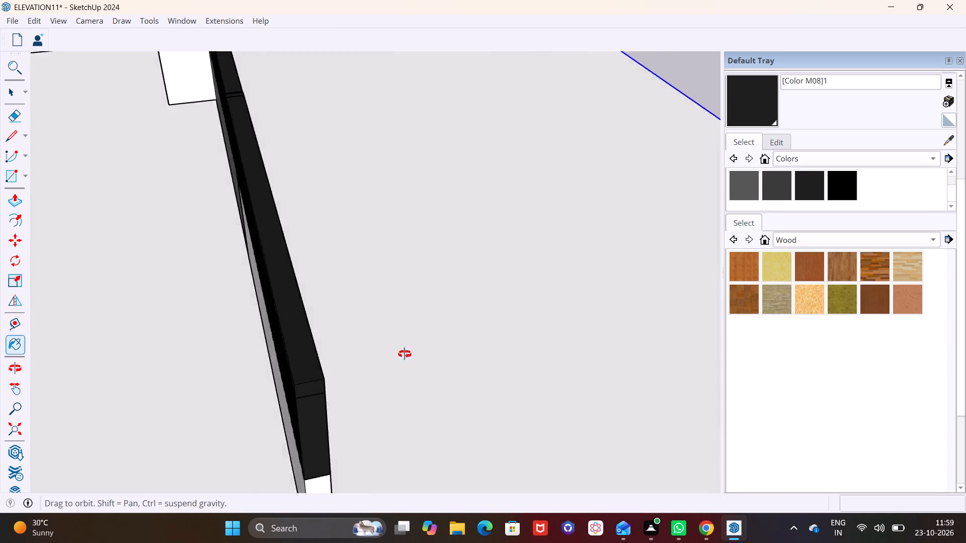
middle_drag(405, 354, 216, 288)
scroll(238, 263, down, 2)
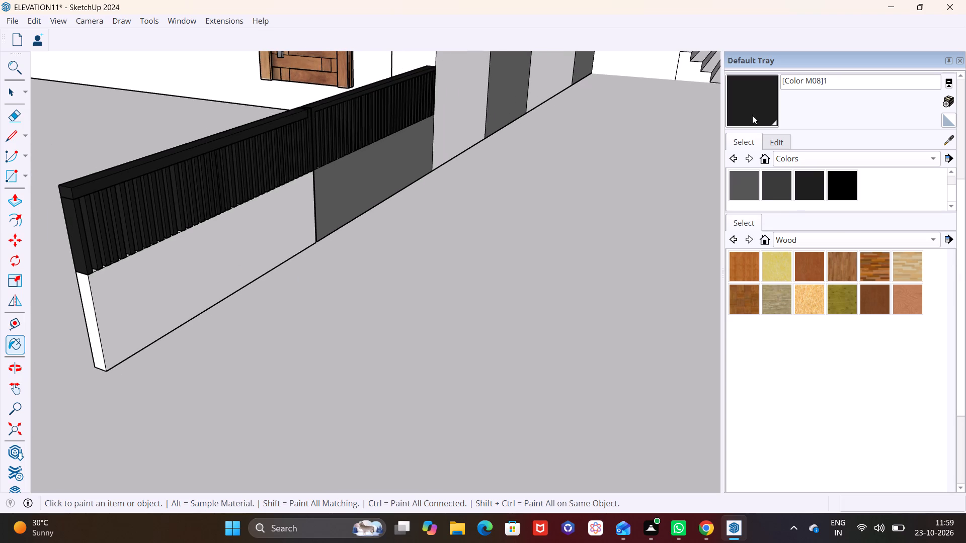
click(950, 146)
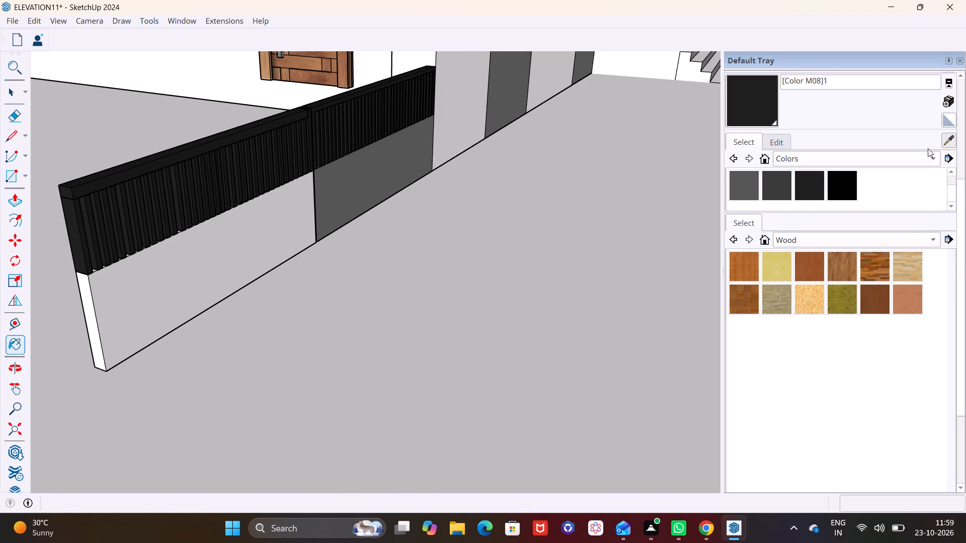
click(396, 169)
click(283, 206)
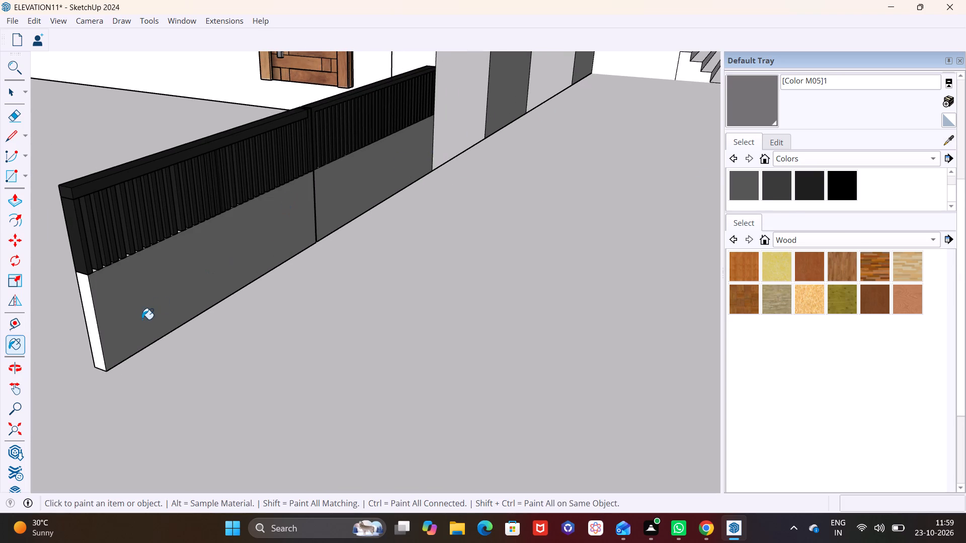
middle_drag(137, 323, 247, 323)
click(231, 341)
middle_drag(255, 341, 422, 341)
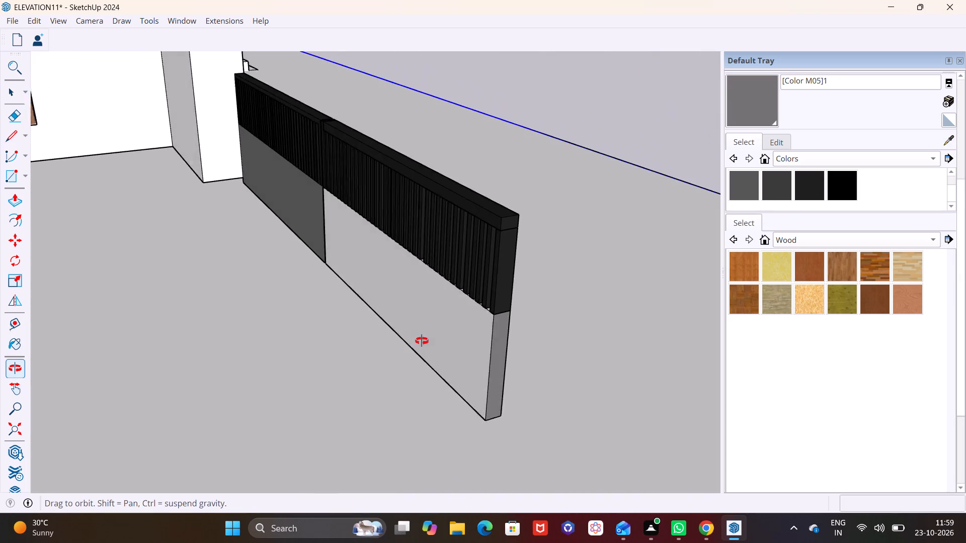
middle_drag(422, 341, 438, 341)
click(473, 315)
click(533, 330)
middle_drag(549, 339, 454, 368)
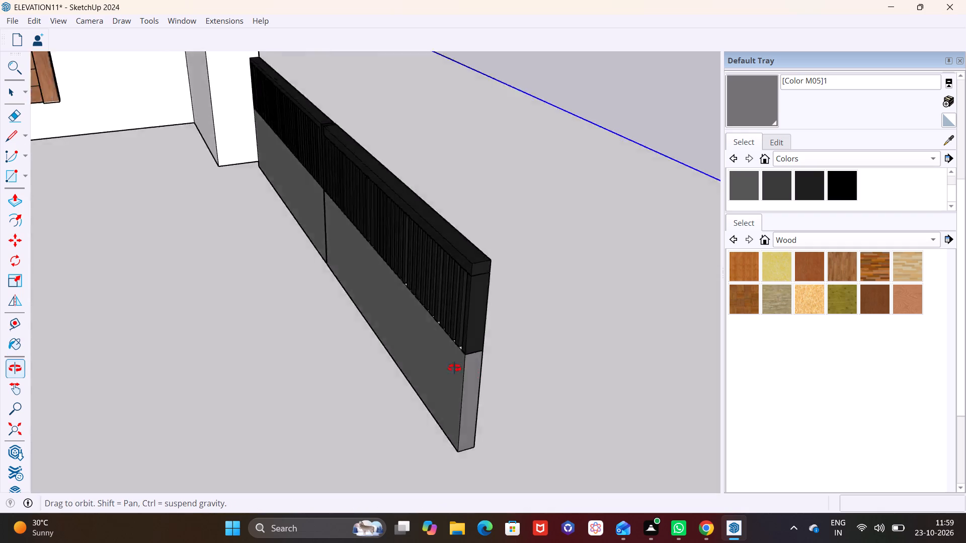
middle_drag(454, 368, 203, 352)
scroll(281, 316, down, 6)
key(space)
click(344, 329)
Examine the whole house elevation, from the finished entrance-side railing up to the balconies and roof slabs.
middle_drag(411, 326, 340, 277)
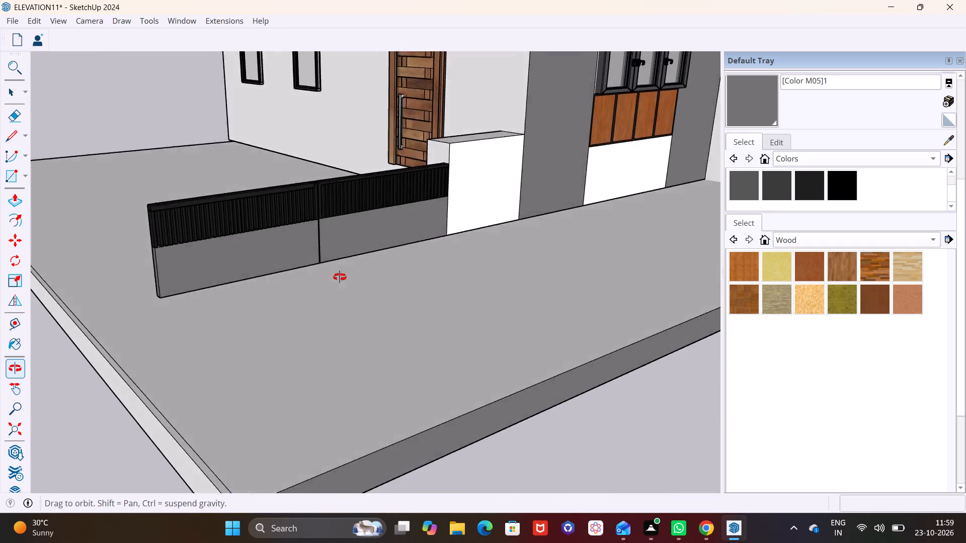
middle_drag(340, 277, 317, 231)
shift+middle_drag(315, 219, 162, 450)
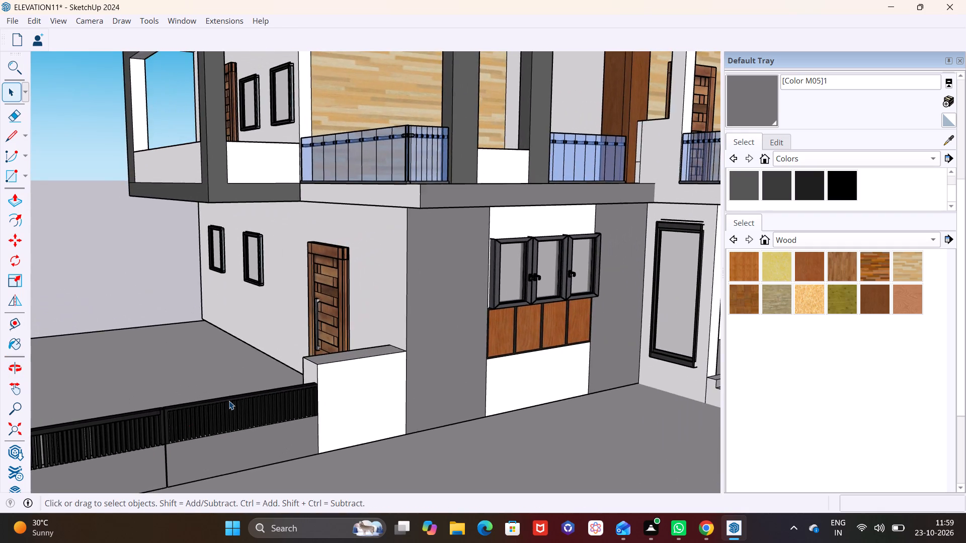
scroll(229, 401, down, 8)
shift+middle_drag(275, 395, 183, 420)
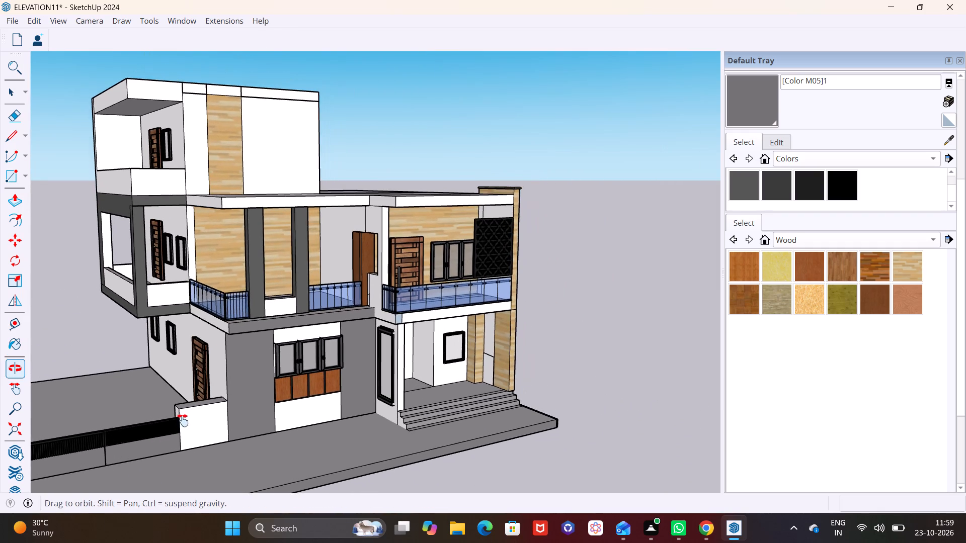
shift+middle_drag(183, 420, 181, 422)
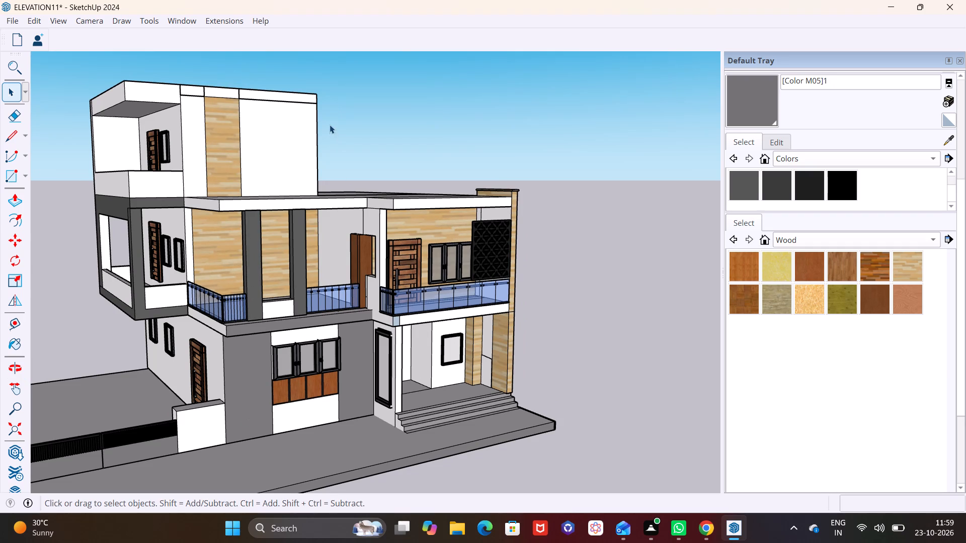
shift+middle_drag(248, 160, 288, 213)
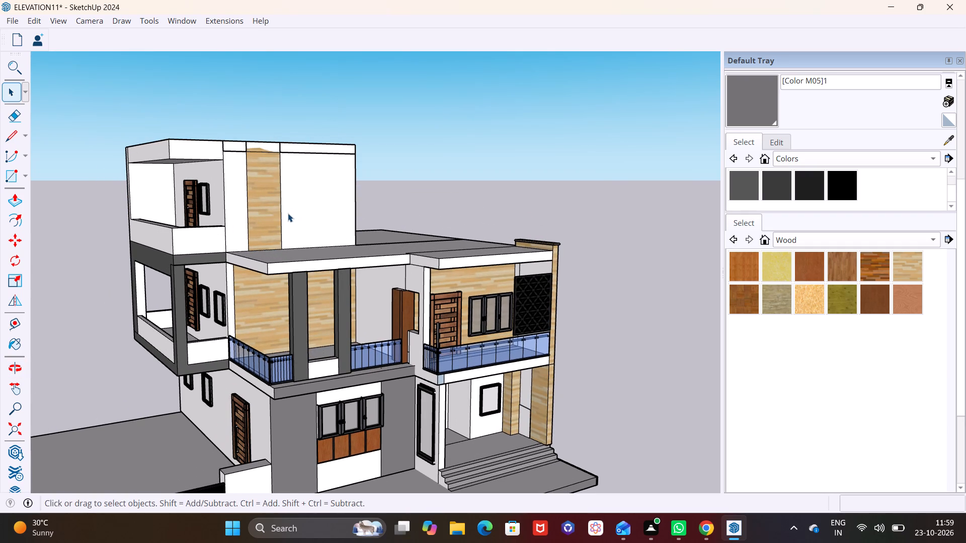
middle_drag(289, 216, 275, 260)
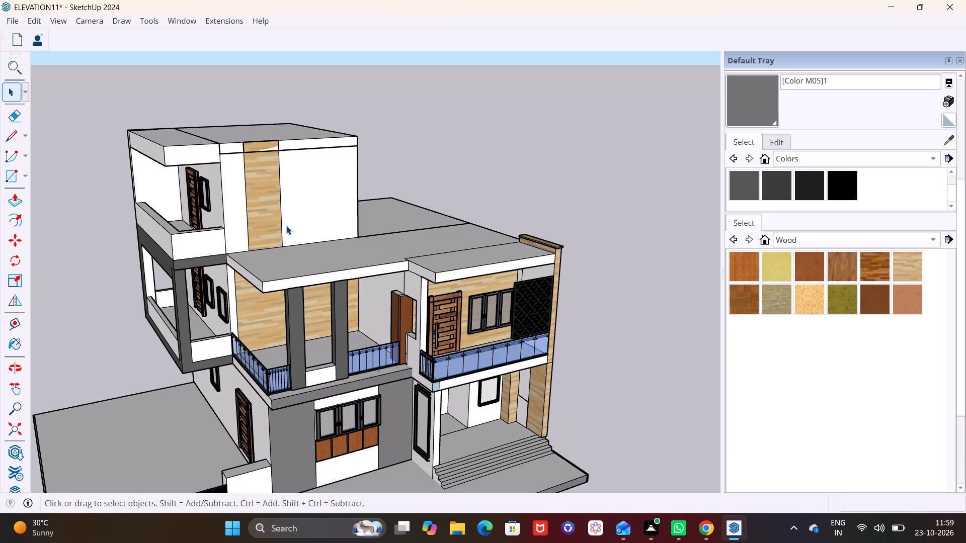
scroll(286, 226, down, 2)
middle_drag(308, 268, 308, 279)
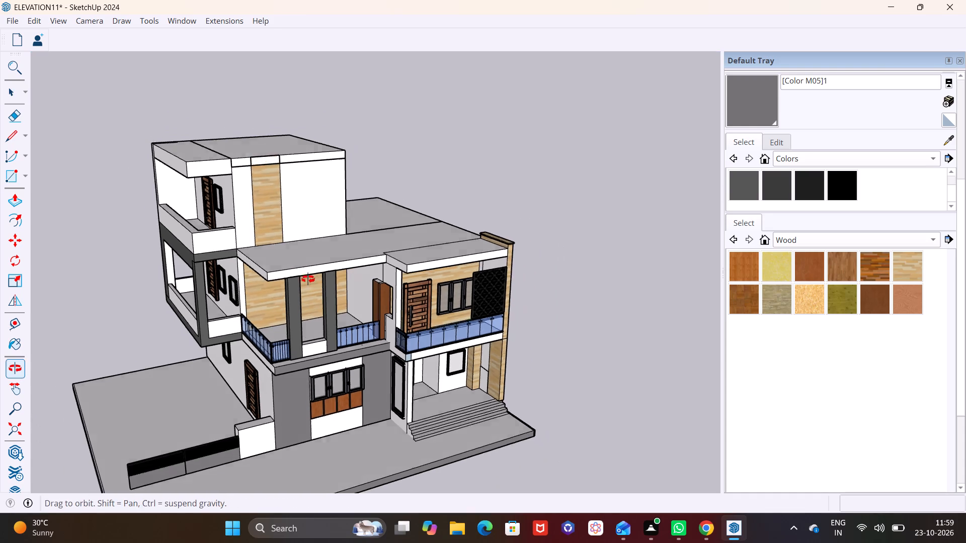
middle_drag(308, 279, 334, 306)
middle_drag(335, 246, 279, 221)
scroll(195, 227, up, 1)
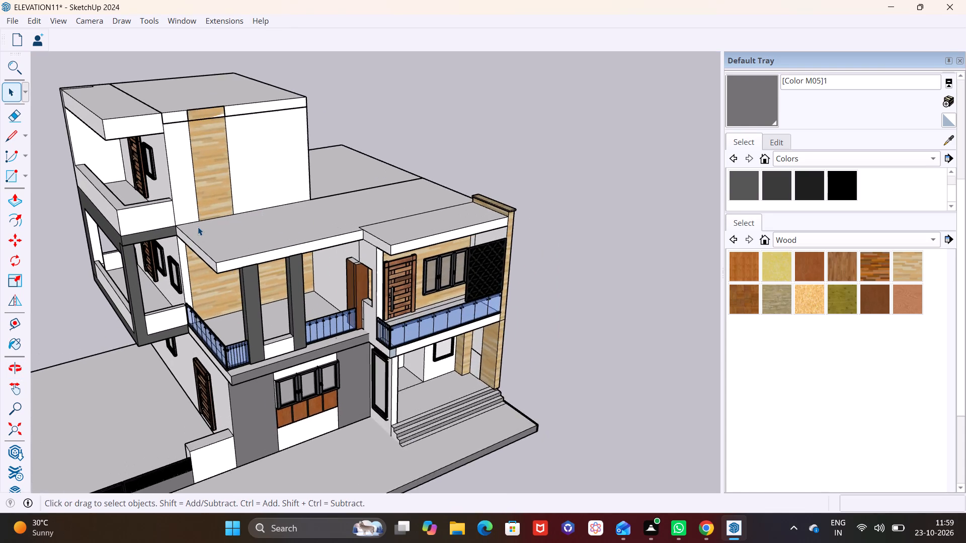
scroll(198, 227, up, 3)
shift+middle_drag(216, 216, 276, 193)
middle_drag(309, 199, 304, 263)
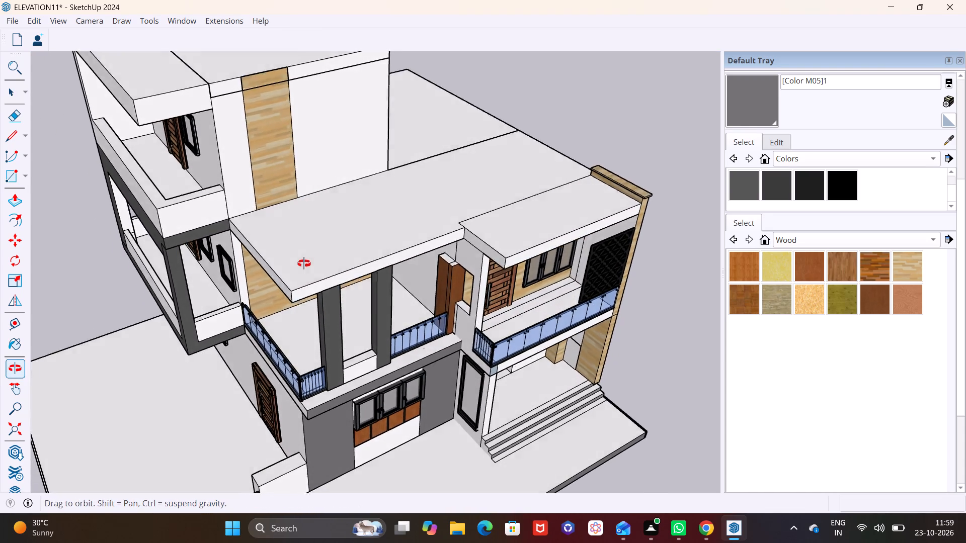
middle_drag(304, 263, 293, 283)
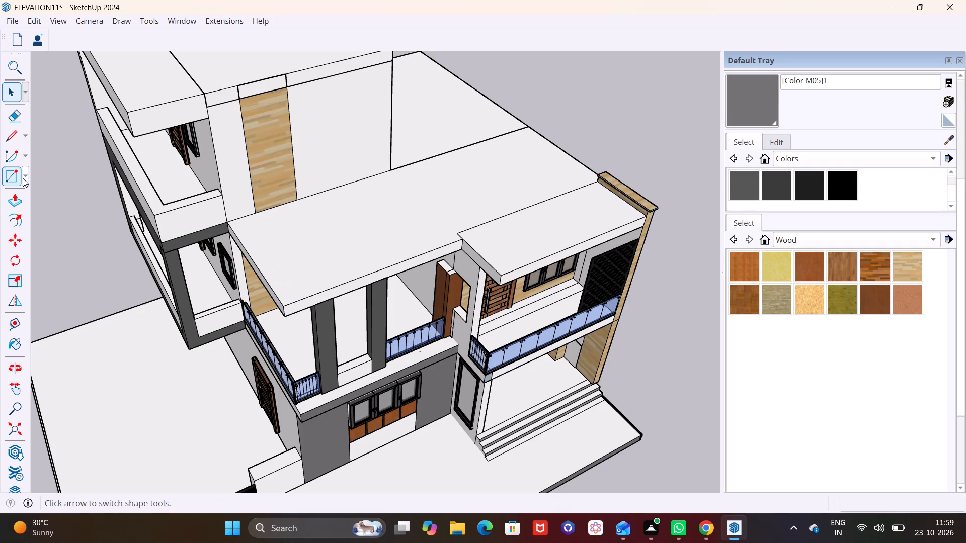
Draw a rectangular strip about 9 15/16" by 10' 10 7/16" along the outer side edge of the long balcony's roof slab.
click(24, 176)
click(36, 190)
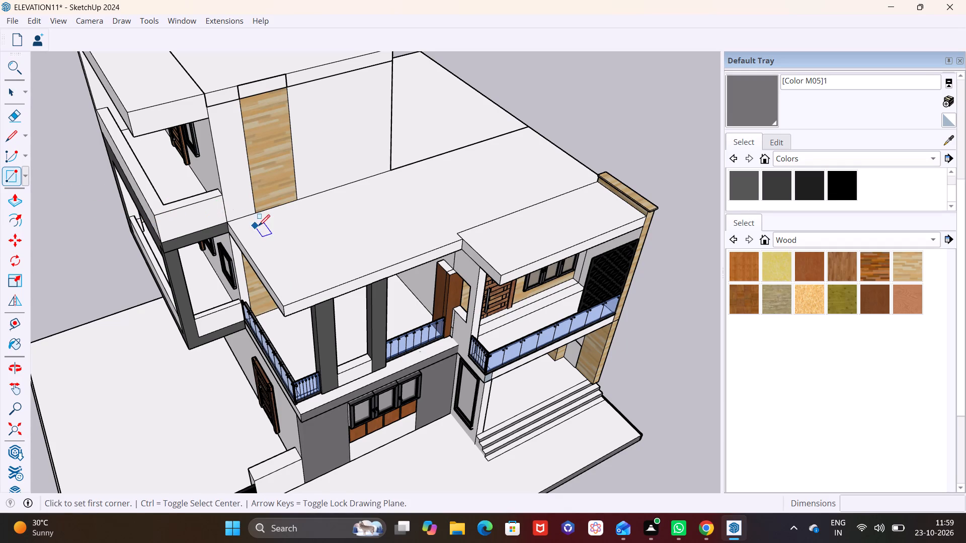
click(228, 220)
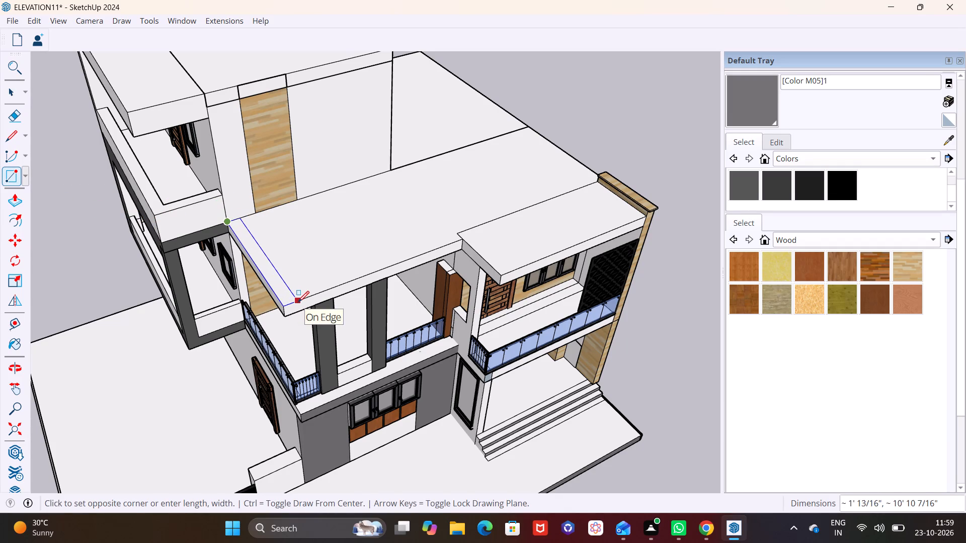
click(295, 303)
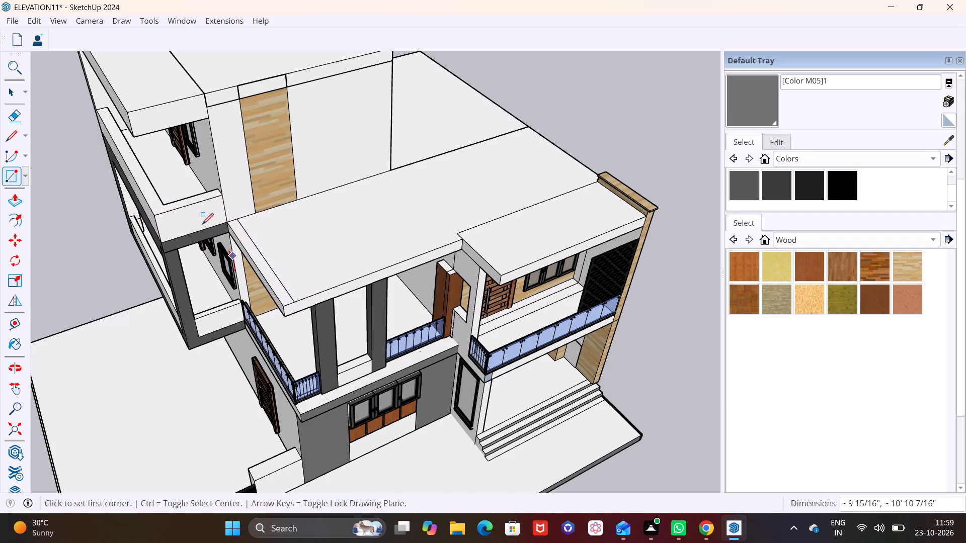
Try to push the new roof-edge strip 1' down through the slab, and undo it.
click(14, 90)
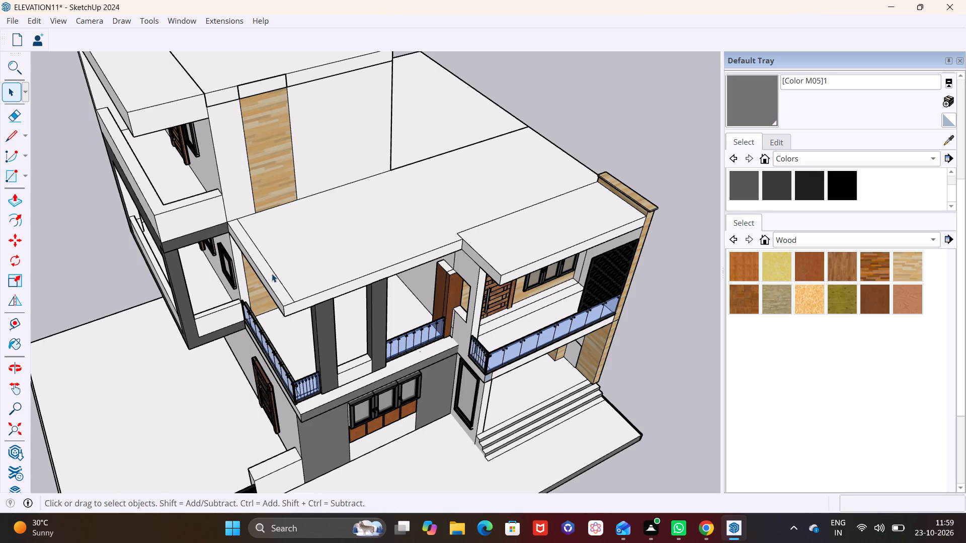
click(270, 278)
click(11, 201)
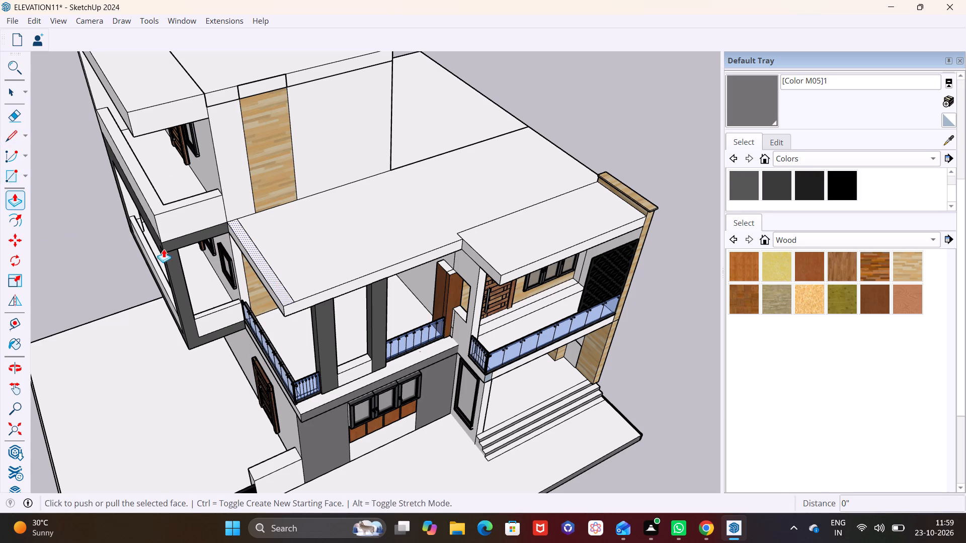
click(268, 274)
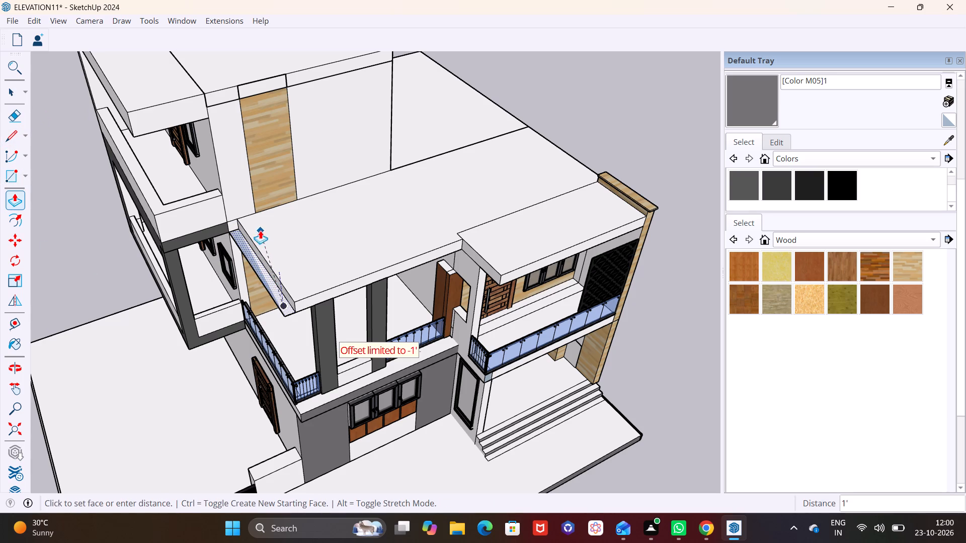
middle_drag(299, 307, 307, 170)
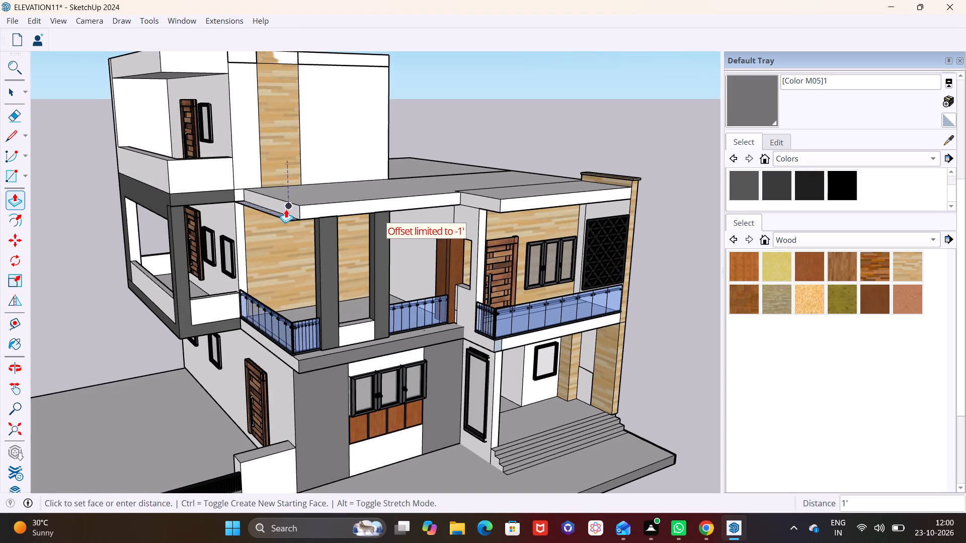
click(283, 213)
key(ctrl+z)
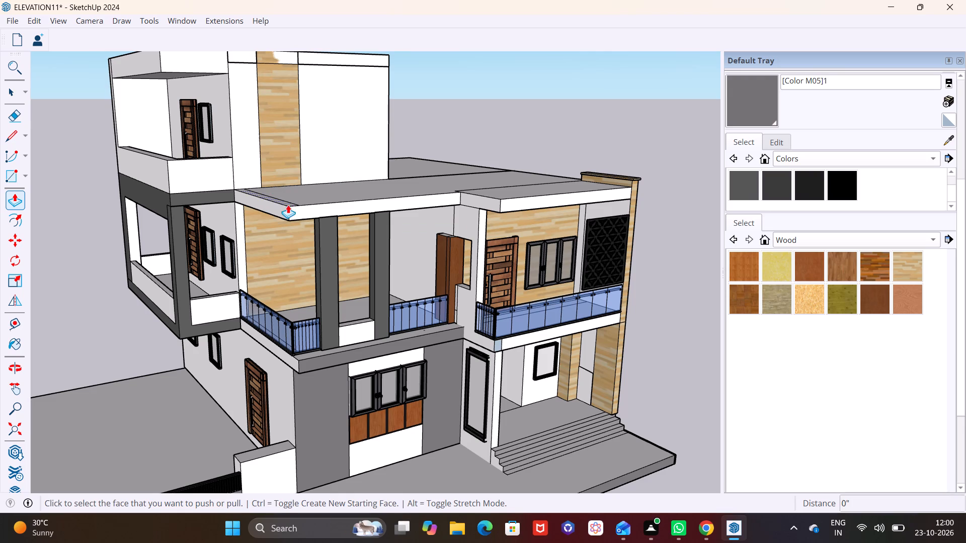
Pull the roof-edge strip up about 2' 10 7/8" to form a parapet wall beside the tower.
click(277, 201)
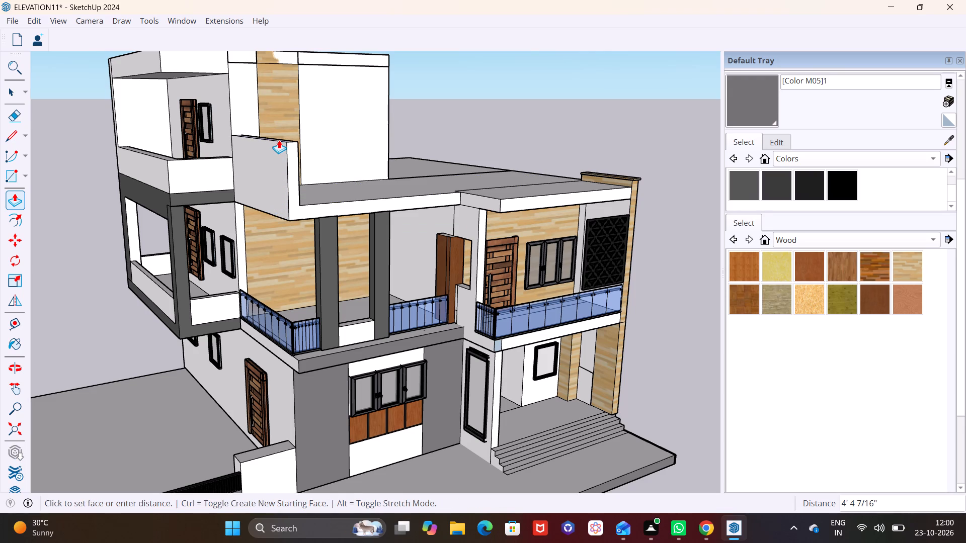
click(280, 161)
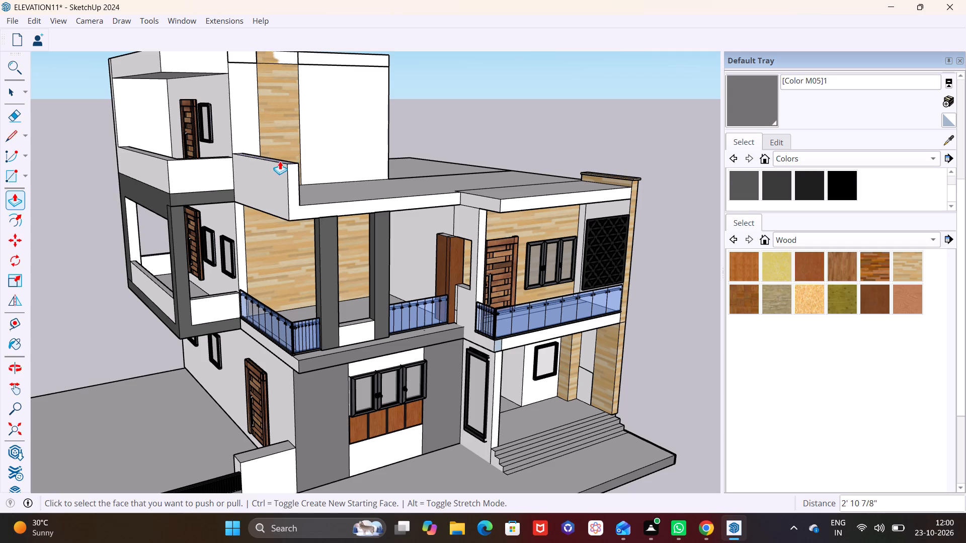
Draw a rectangle about 9 11/16" by 3' 9 1/2" along the inner side edge of the entrance-side balcony's projecting roof slab.
middle_drag(351, 182, 248, 222)
scroll(283, 212, down, 2)
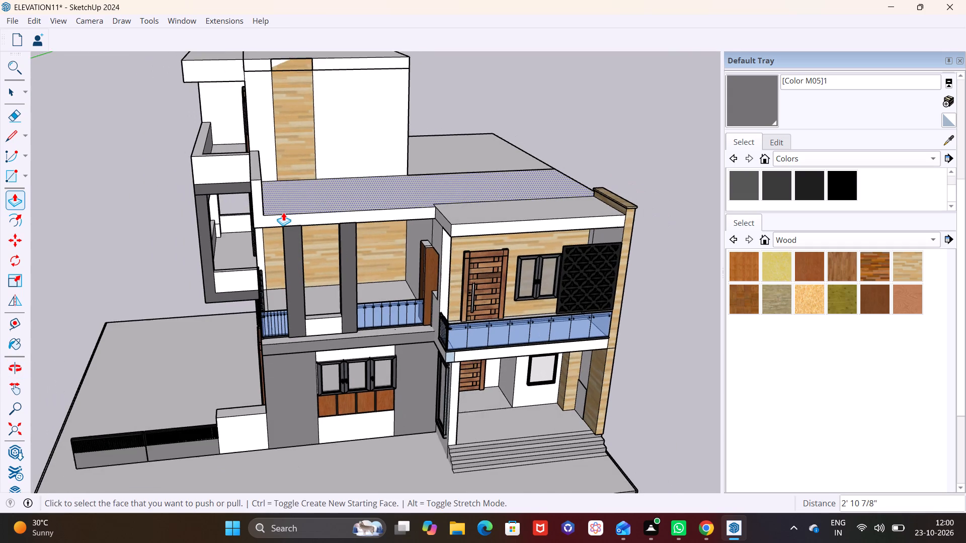
scroll(289, 209, down, 2)
shift+middle_drag(300, 211, 261, 222)
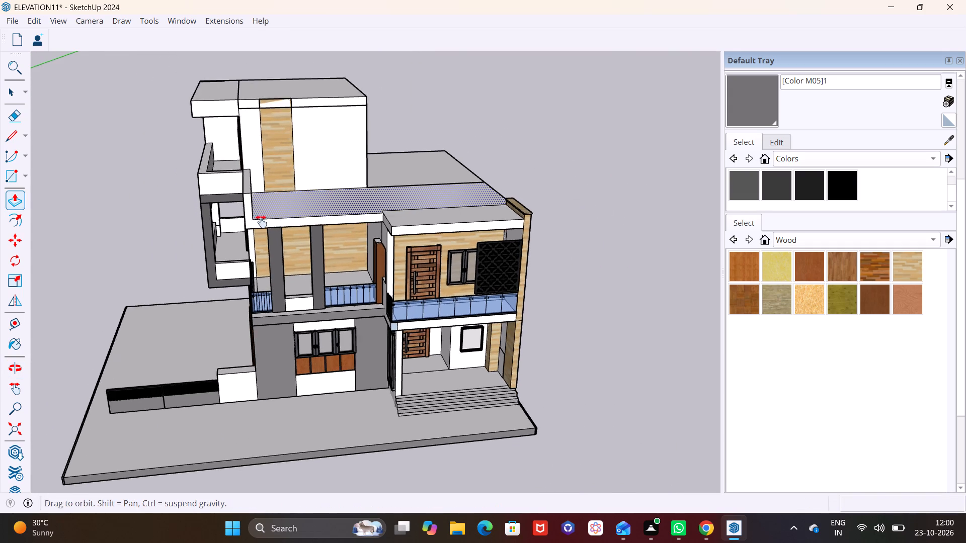
shift+middle_drag(261, 222, 211, 233)
scroll(264, 239, up, 2)
middle_drag(282, 241, 315, 253)
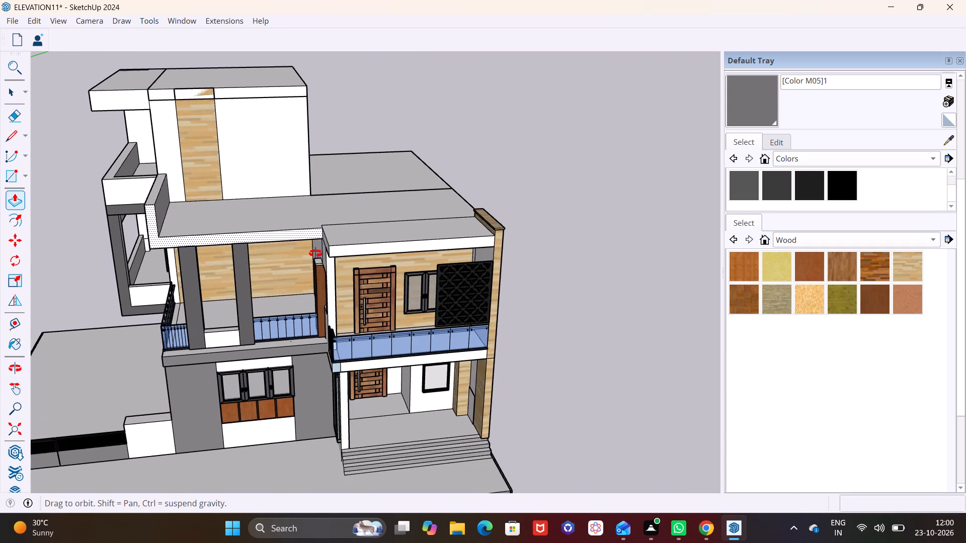
middle_drag(315, 253, 405, 182)
scroll(404, 183, up, 1)
scroll(369, 225, up, 5)
middle_drag(385, 218, 338, 335)
shift+middle_drag(353, 288, 365, 241)
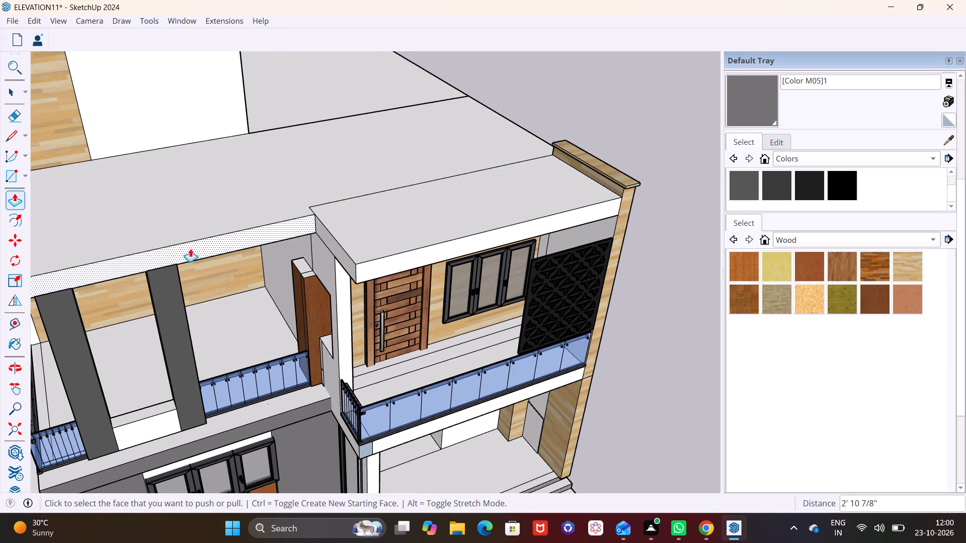
click(28, 173)
click(37, 195)
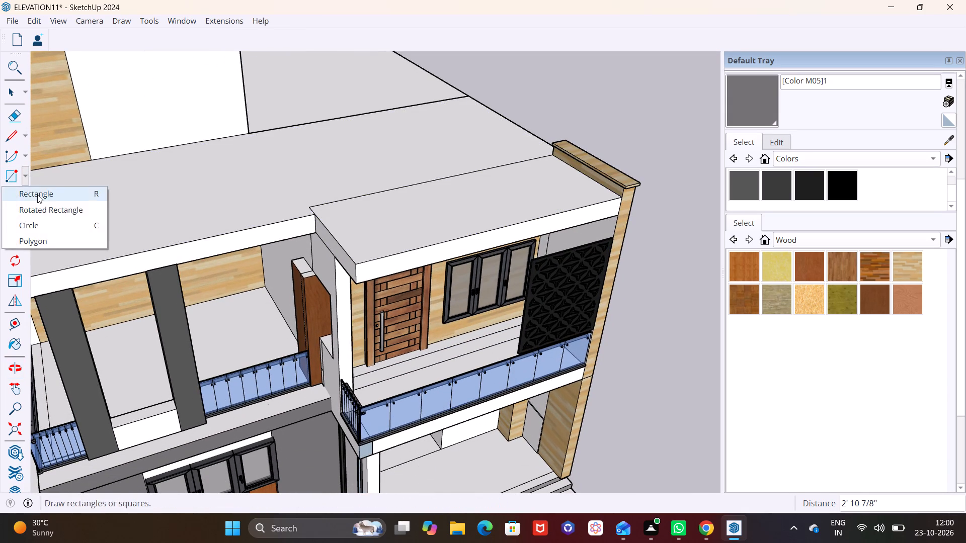
click(313, 206)
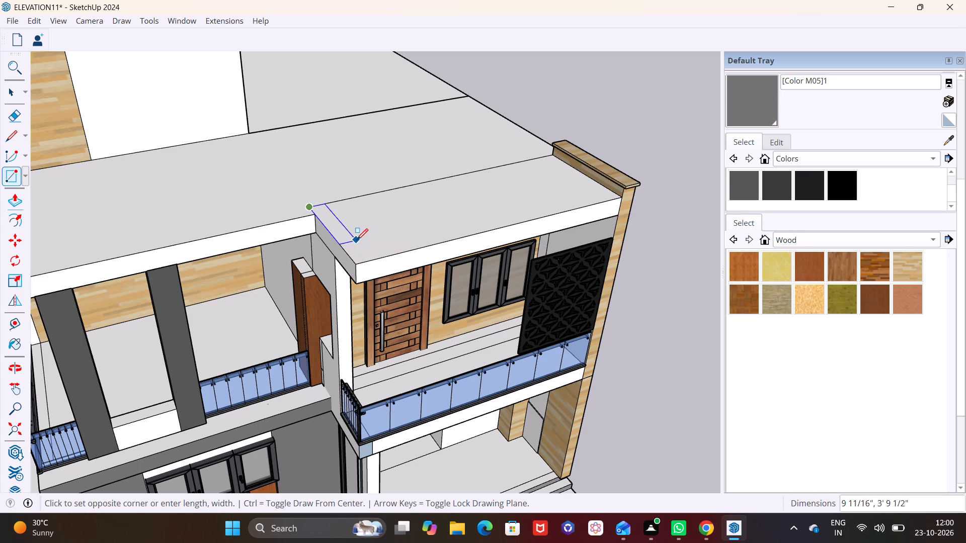
click(357, 240)
Pull the new rectangle on the entrance-side roof slab up about 2' 1 3/4" to form a short wall block.
middle_drag(360, 237, 387, 129)
scroll(338, 192, up, 1)
middle_drag(338, 192, 426, 212)
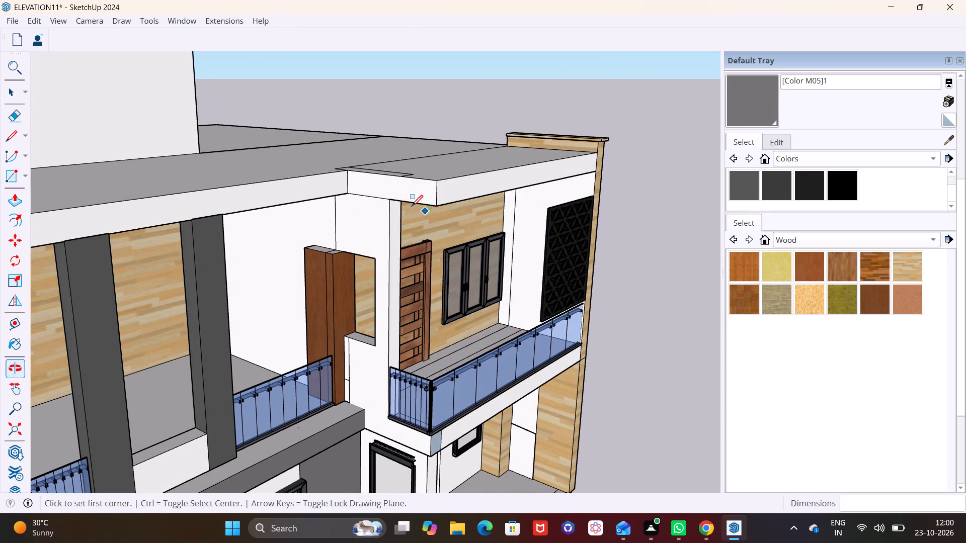
key(space)
scroll(391, 182, up, 4)
key(space)
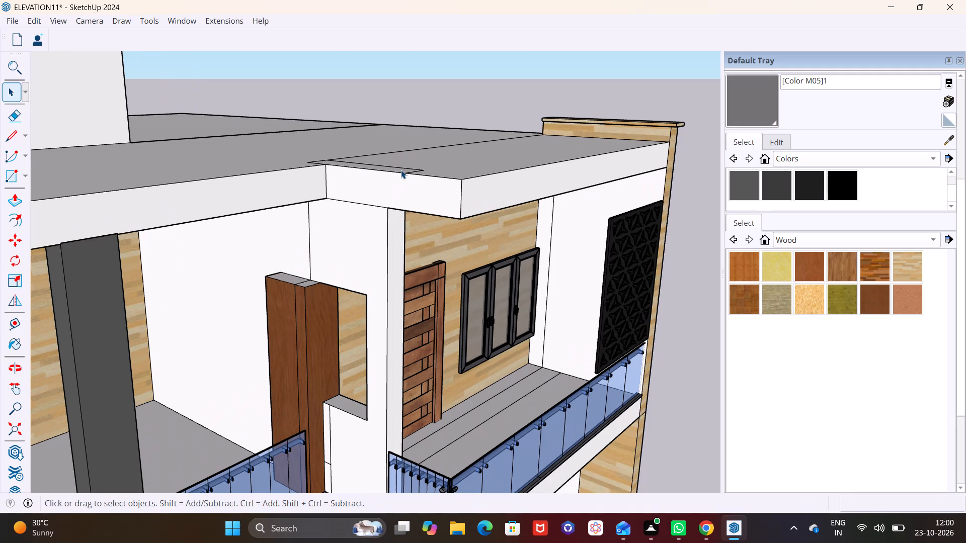
click(401, 170)
click(20, 200)
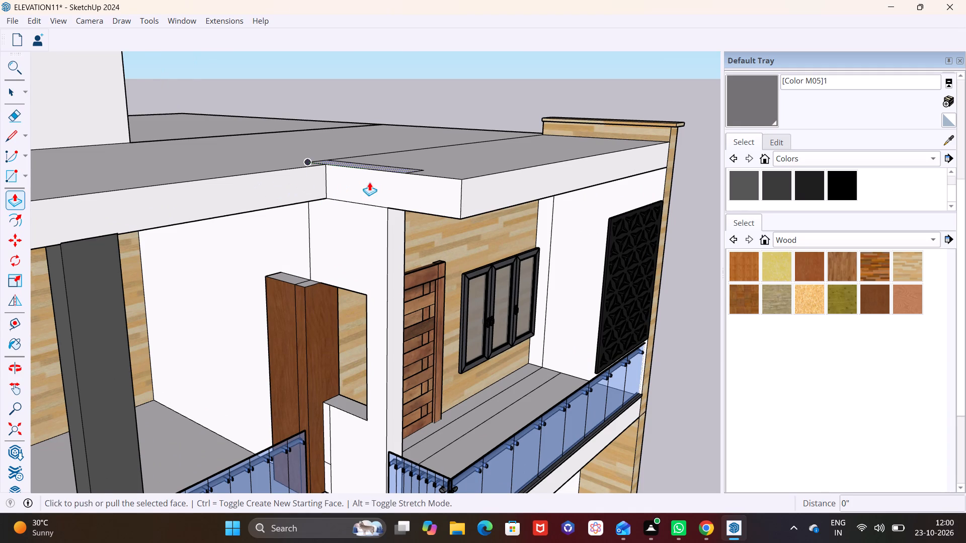
click(394, 169)
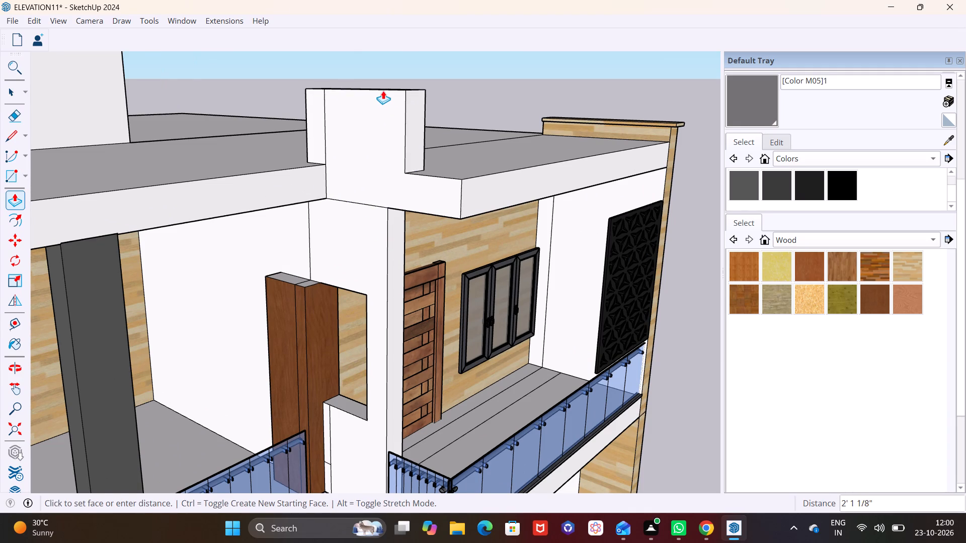
click(382, 89)
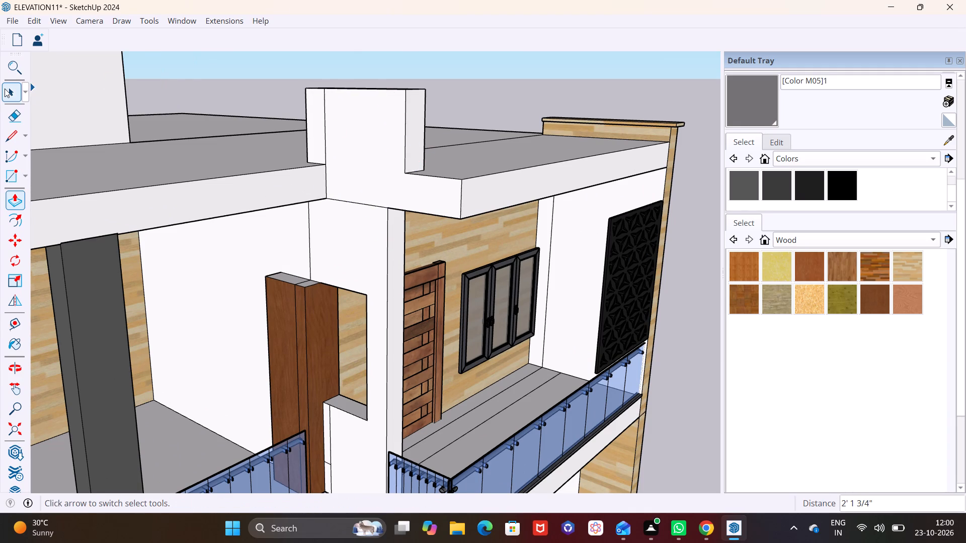
Push the short roof block's front end face back about 7 1/8" to align with the wall edge below.
click(5, 88)
click(416, 145)
click(10, 196)
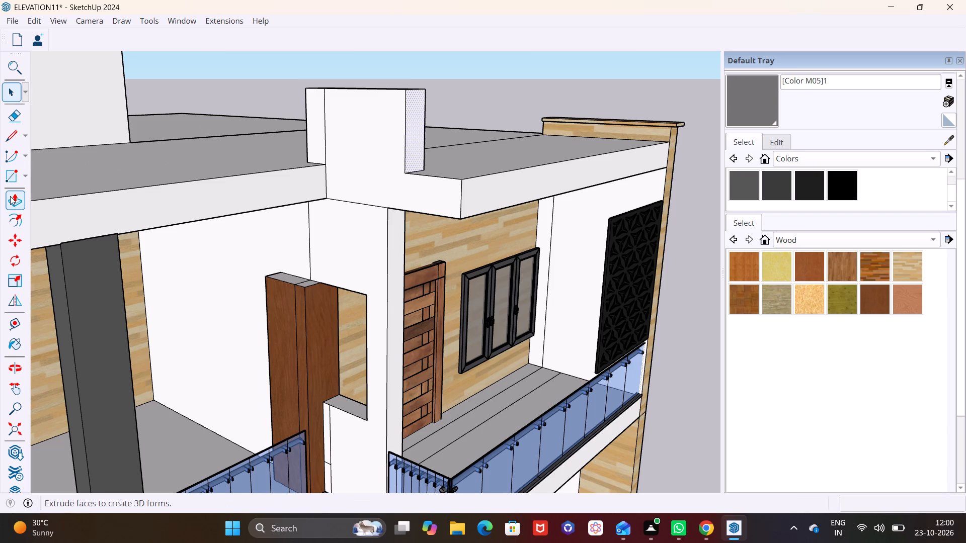
click(419, 136)
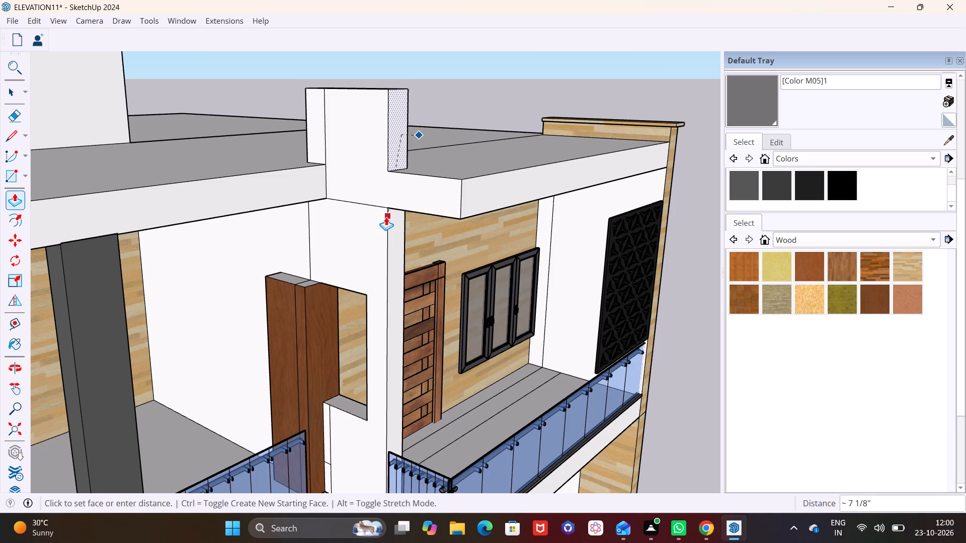
click(386, 217)
Push the top face of the dividing wall's opening up about 1' 9 11/16" to make the opening taller.
scroll(295, 176, down, 2)
middle_drag(399, 146, 323, 73)
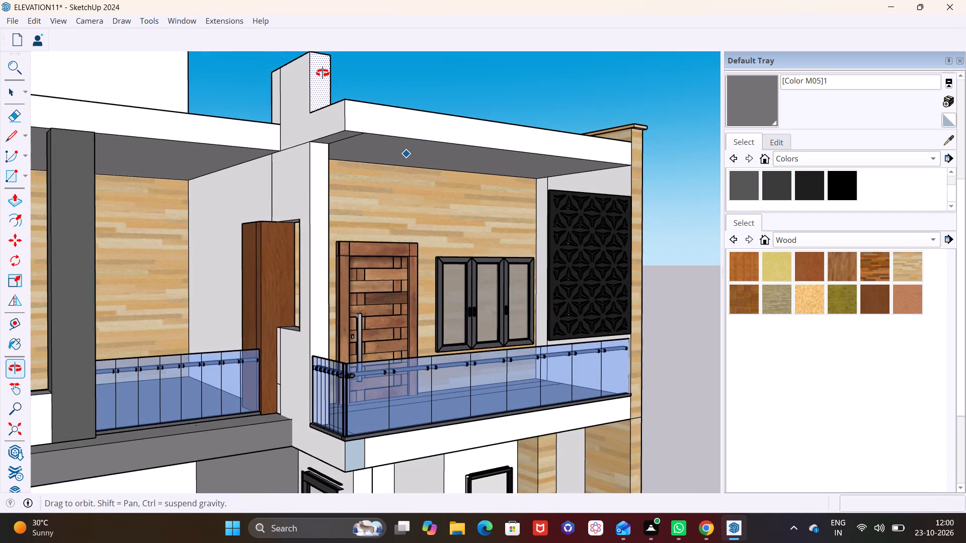
middle_drag(323, 73, 380, 153)
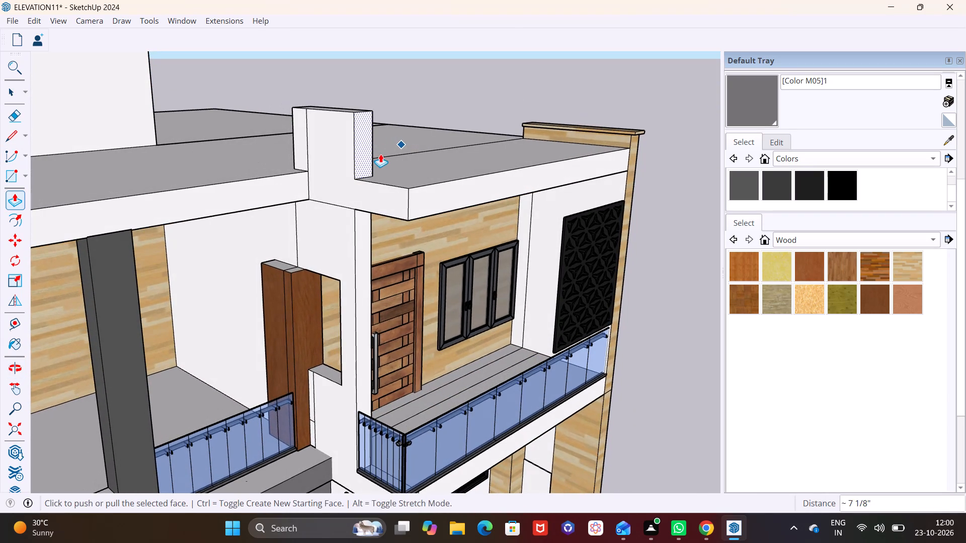
middle_drag(377, 151, 397, 143)
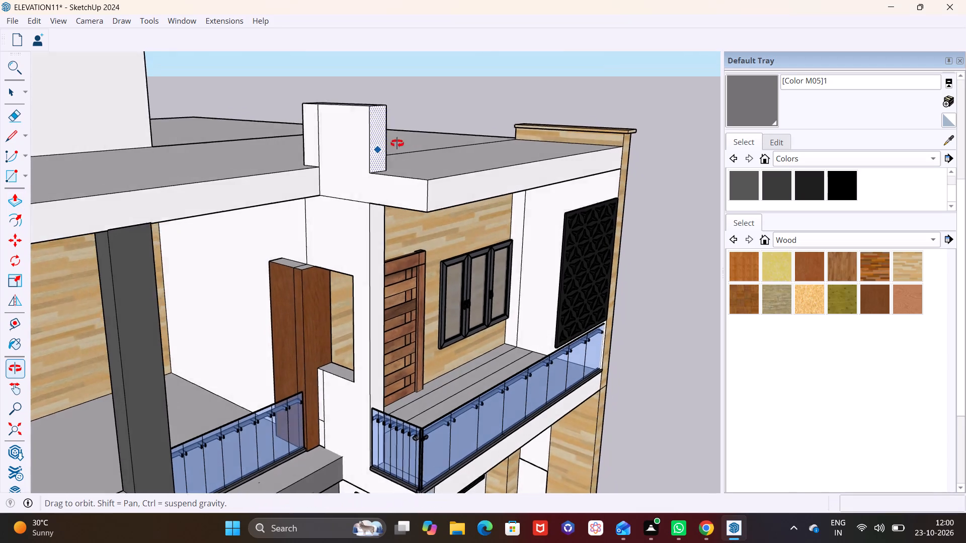
middle_drag(397, 143, 436, 103)
middle_drag(432, 153, 429, 153)
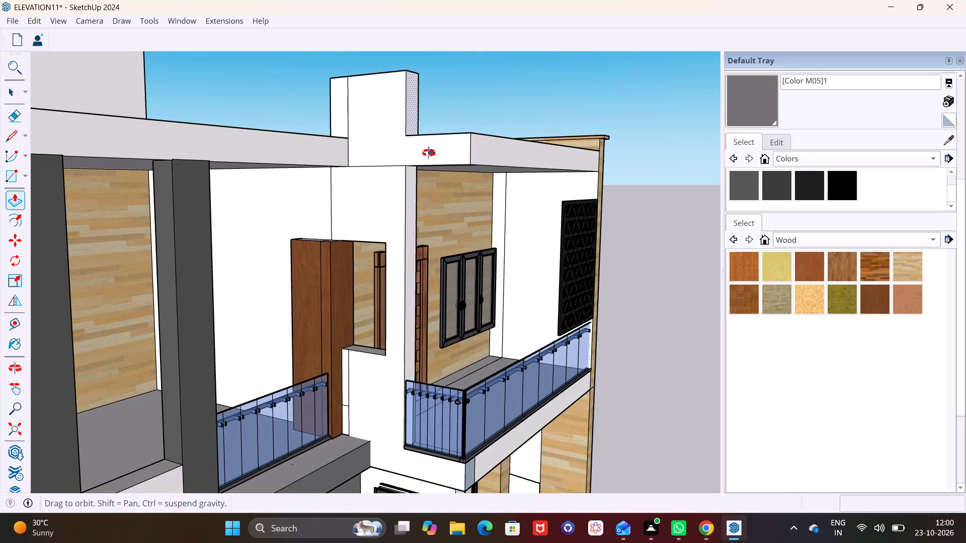
middle_drag(429, 153, 435, 73)
scroll(380, 214, up, 6)
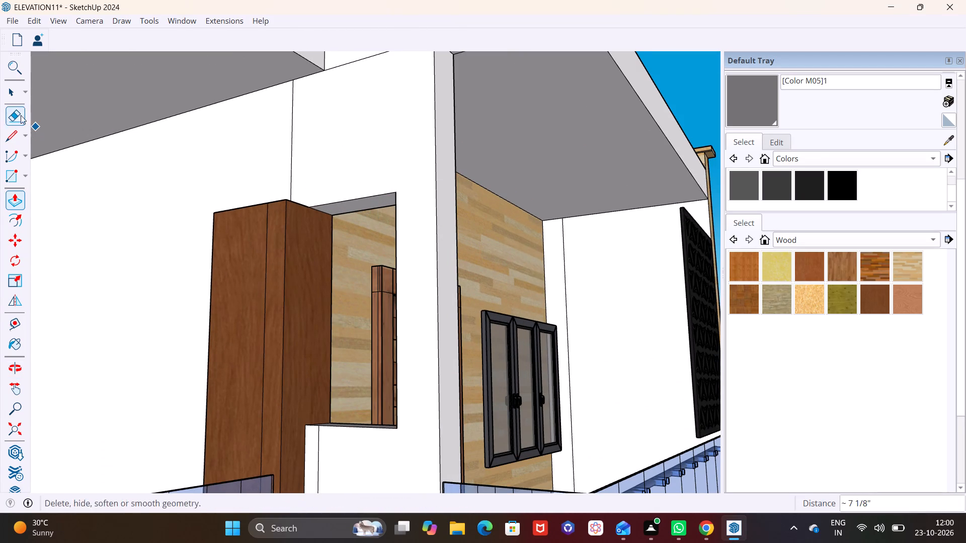
click(10, 98)
click(383, 202)
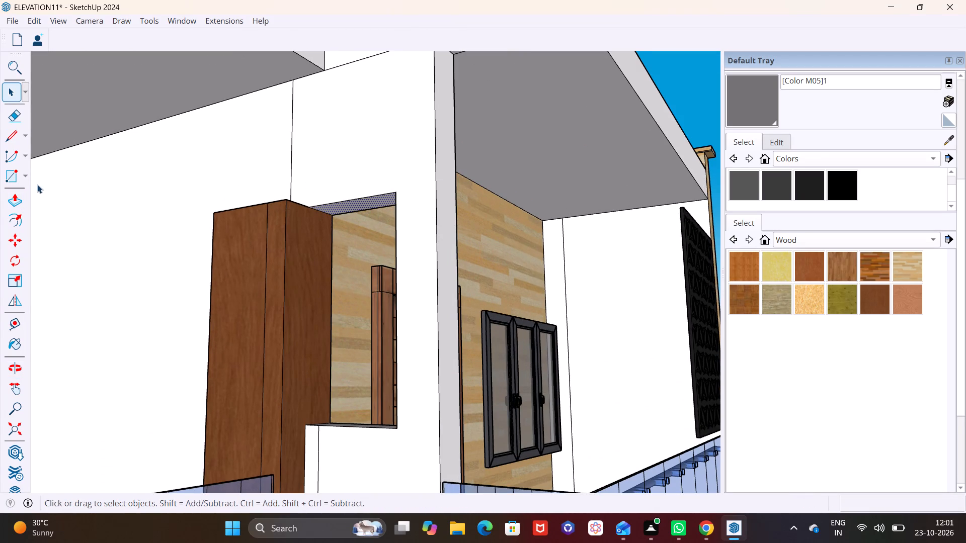
click(21, 193)
click(362, 202)
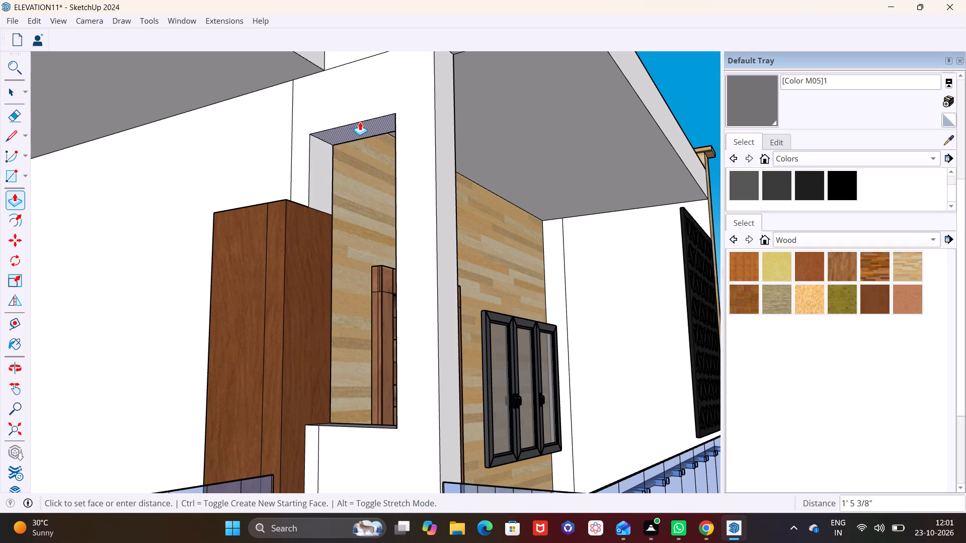
click(360, 104)
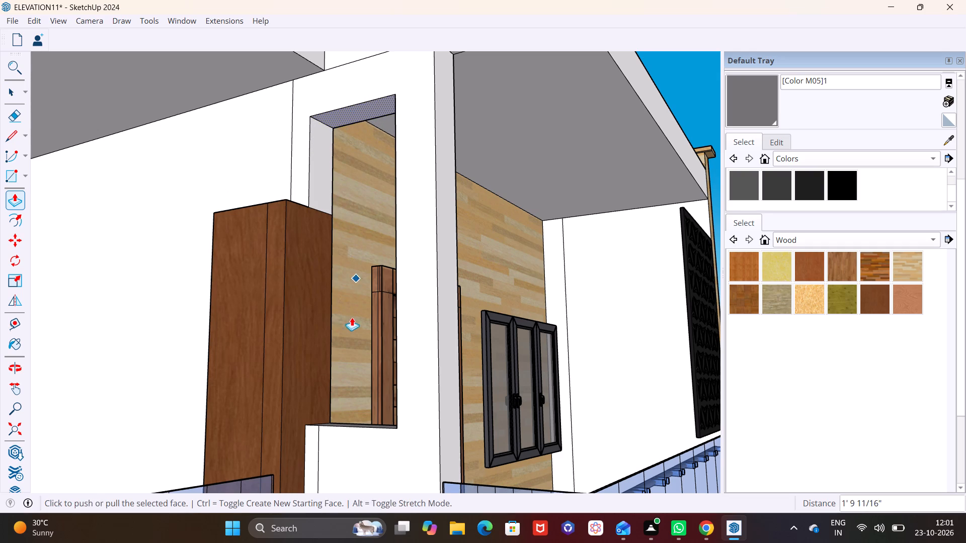
Examine the dividing wall's opening, the brown wooden block beside it and the adjoining balconies and roof slabs.
middle_drag(357, 327, 345, 420)
scroll(348, 400, down, 2)
middle_drag(357, 398, 327, 179)
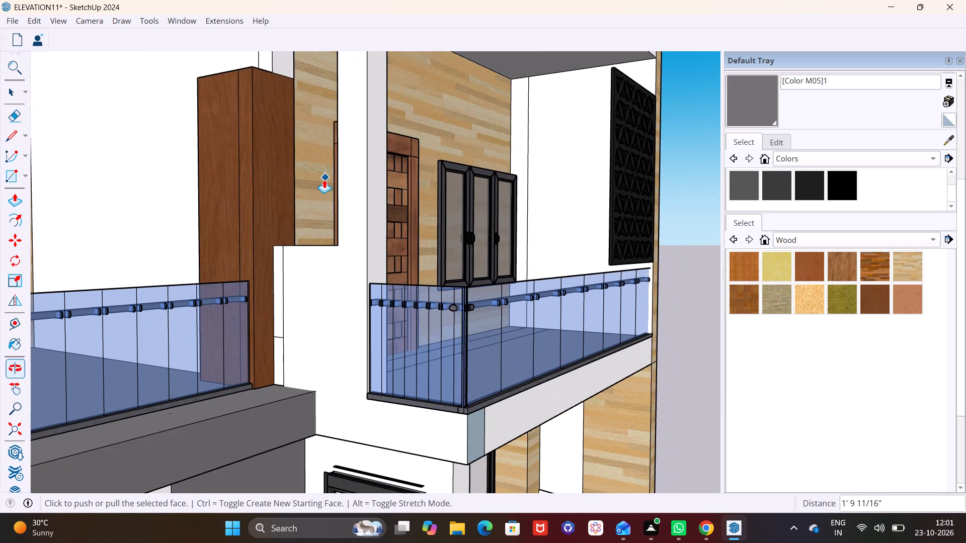
scroll(322, 191, up, 1)
scroll(324, 193, down, 2)
middle_drag(324, 230, 307, 288)
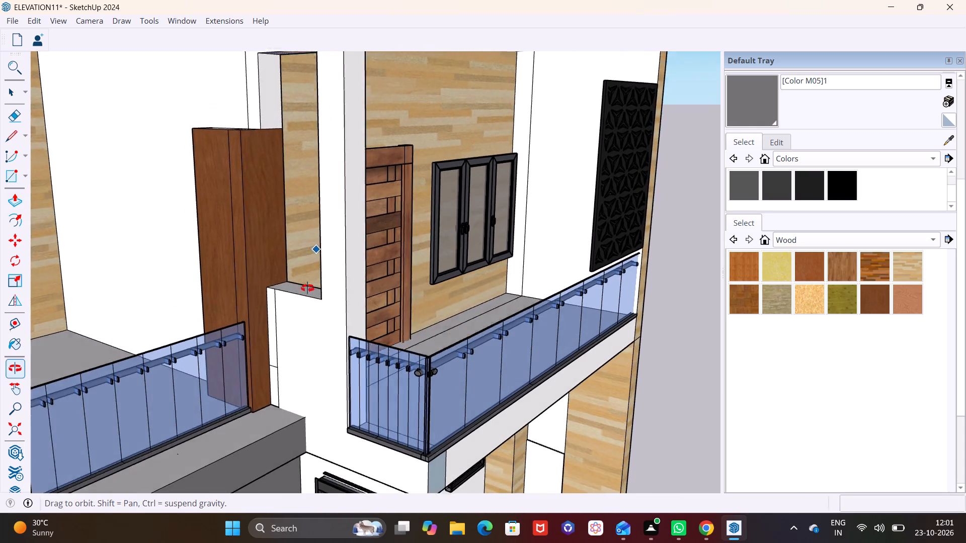
middle_drag(307, 288, 307, 289)
scroll(307, 257, down, 6)
scroll(355, 261, down, 2)
middle_drag(303, 207, 294, 268)
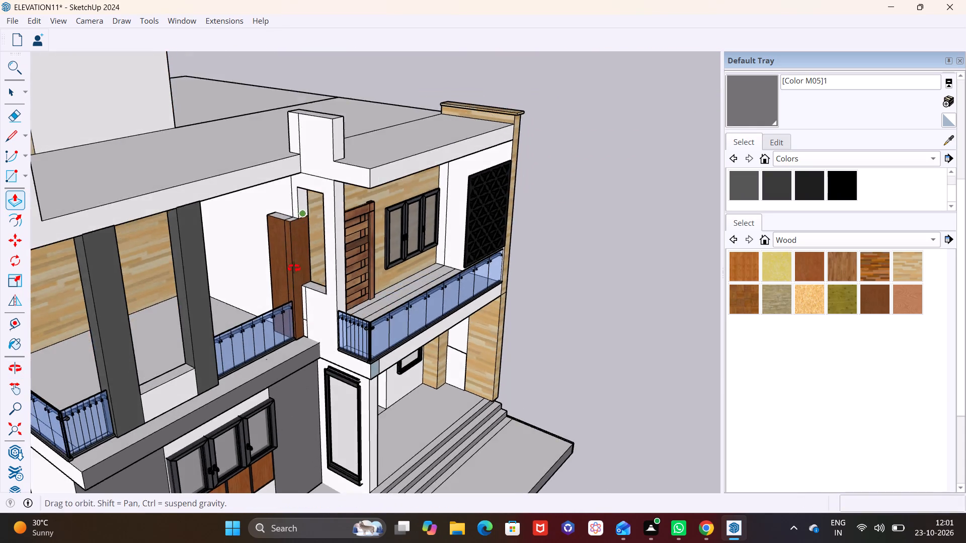
middle_drag(294, 268, 284, 291)
scroll(274, 232, up, 7)
click(5, 95)
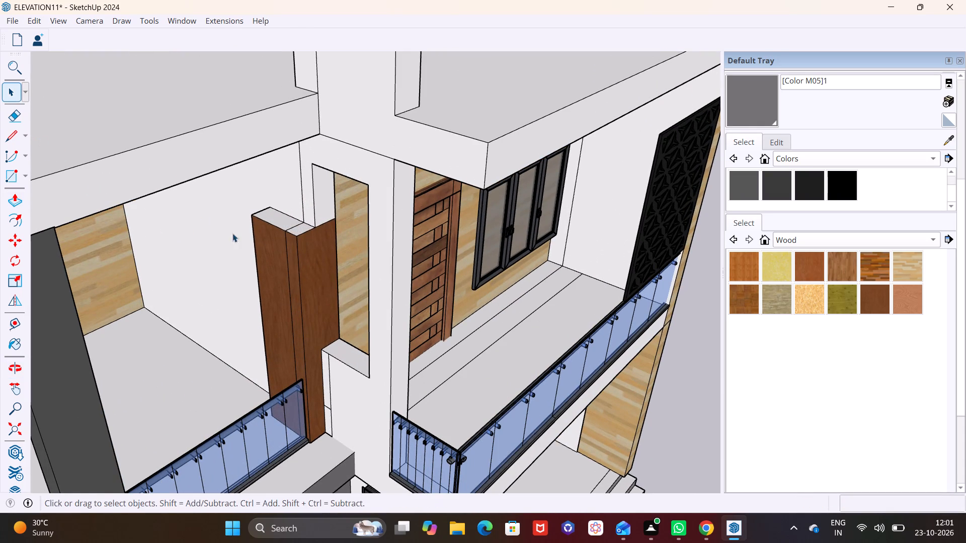
Pull the top face of the brown wooden block's wider section up 2' 3 3/8" toward the roof slab.
click(285, 216)
click(282, 222)
click(17, 202)
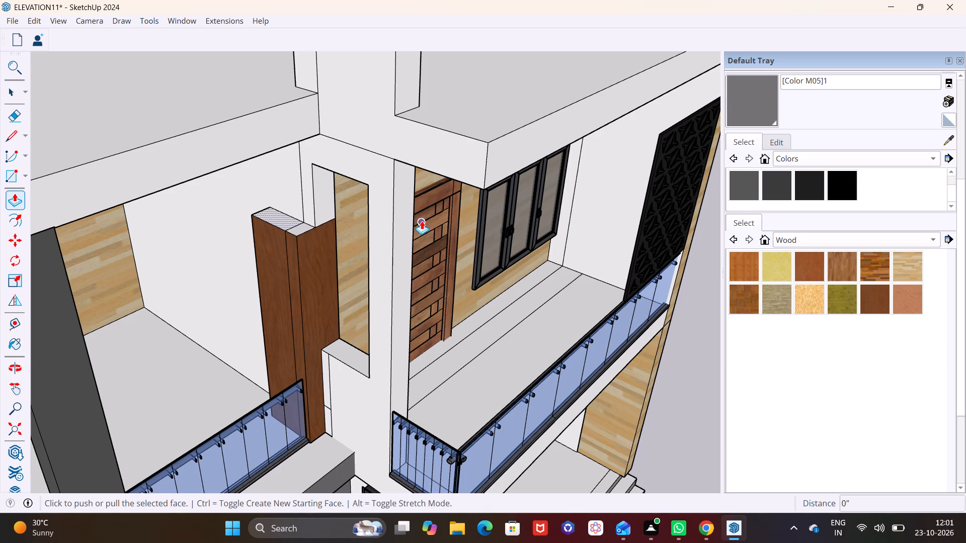
click(274, 214)
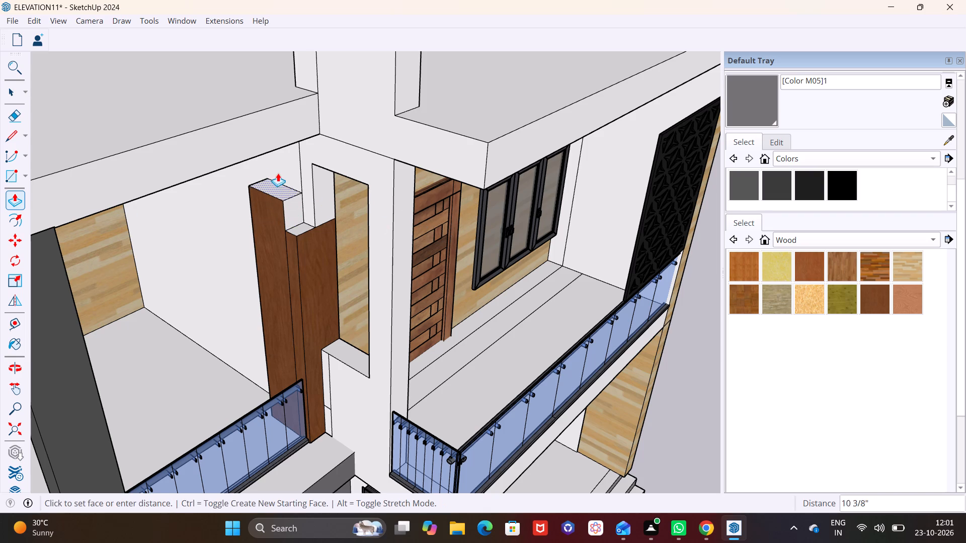
click(271, 129)
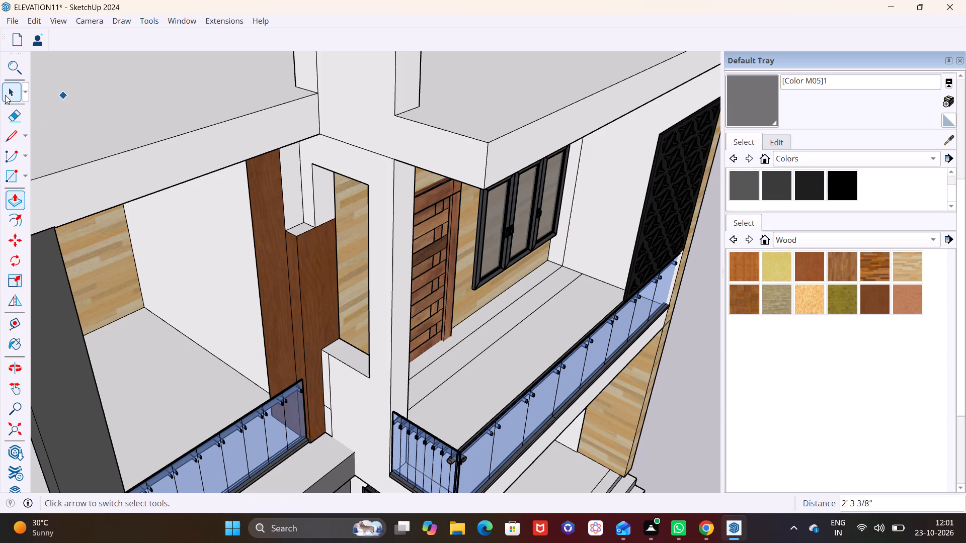
Pull the top face of the wooden block's narrower section up 2' 3 3/8", followed by a further 3 3/8".
click(2, 83)
click(303, 226)
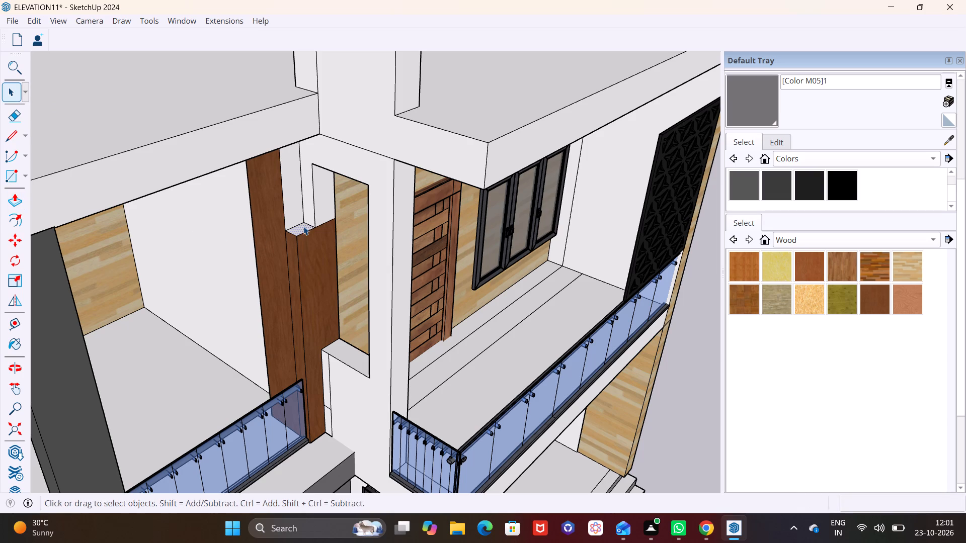
click(12, 199)
click(301, 226)
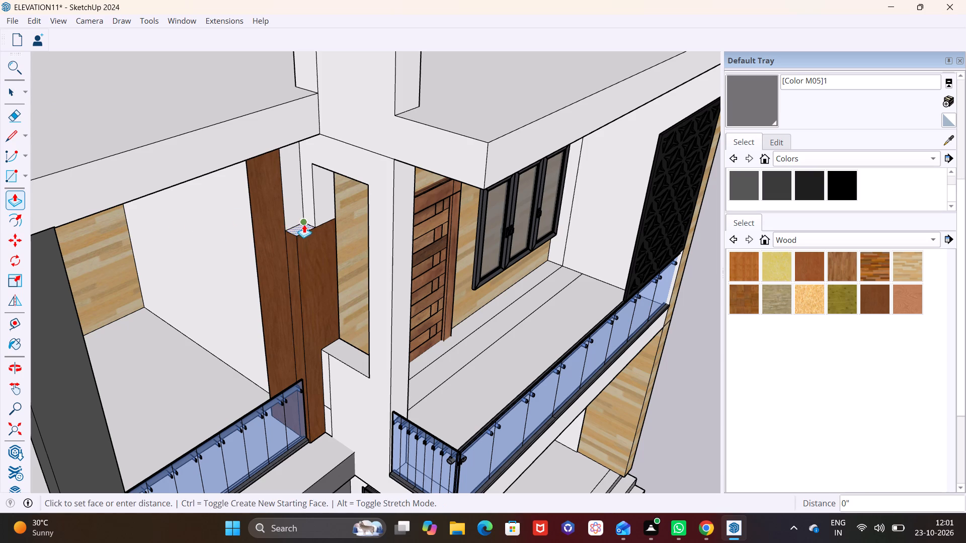
click(295, 142)
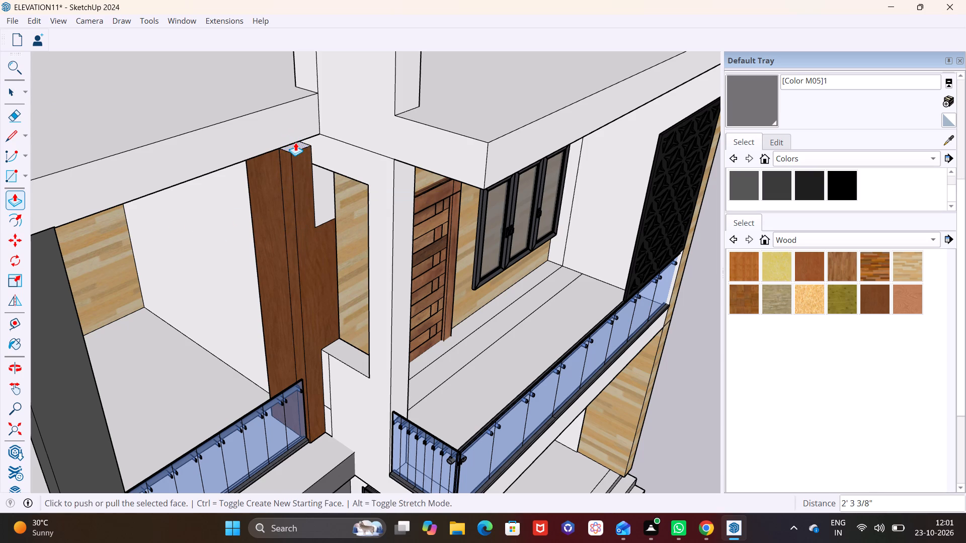
scroll(324, 163, up, 6)
click(279, 134)
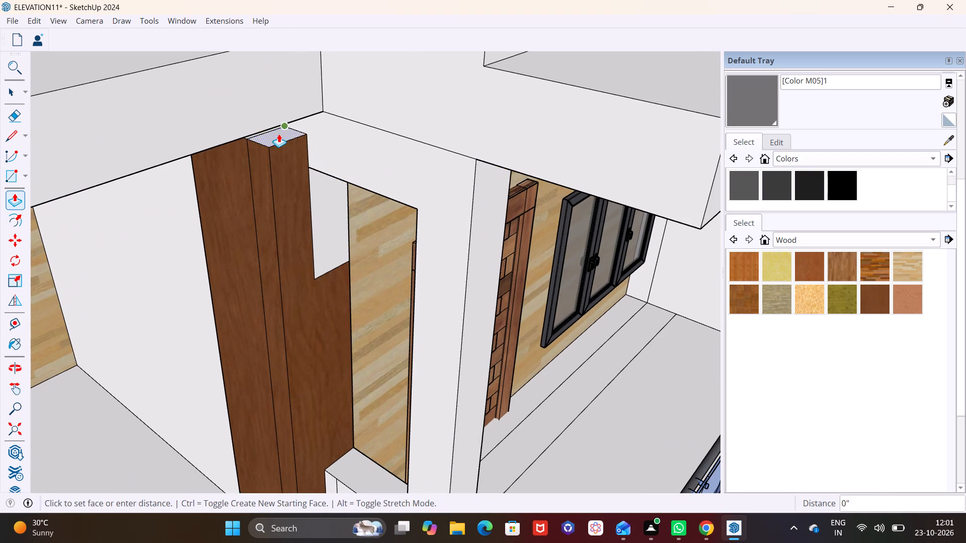
click(277, 107)
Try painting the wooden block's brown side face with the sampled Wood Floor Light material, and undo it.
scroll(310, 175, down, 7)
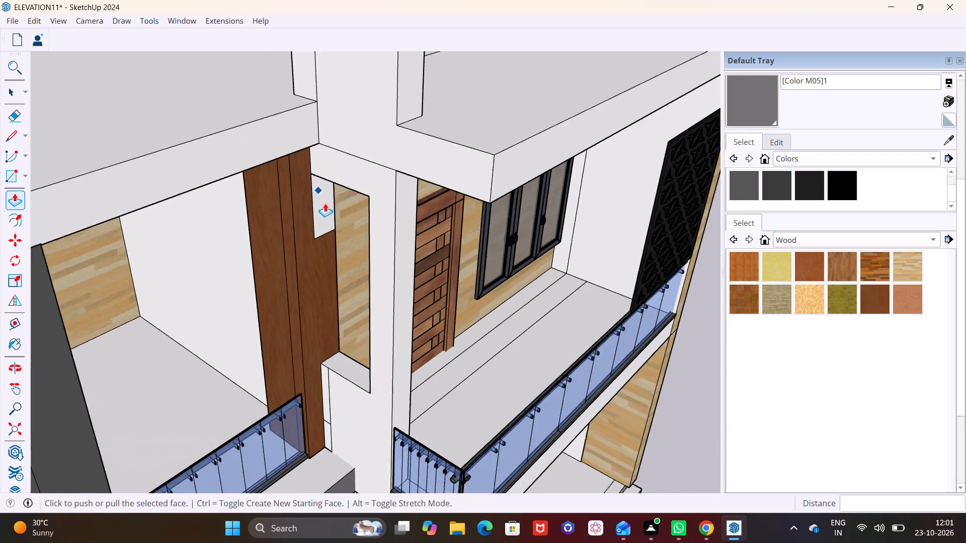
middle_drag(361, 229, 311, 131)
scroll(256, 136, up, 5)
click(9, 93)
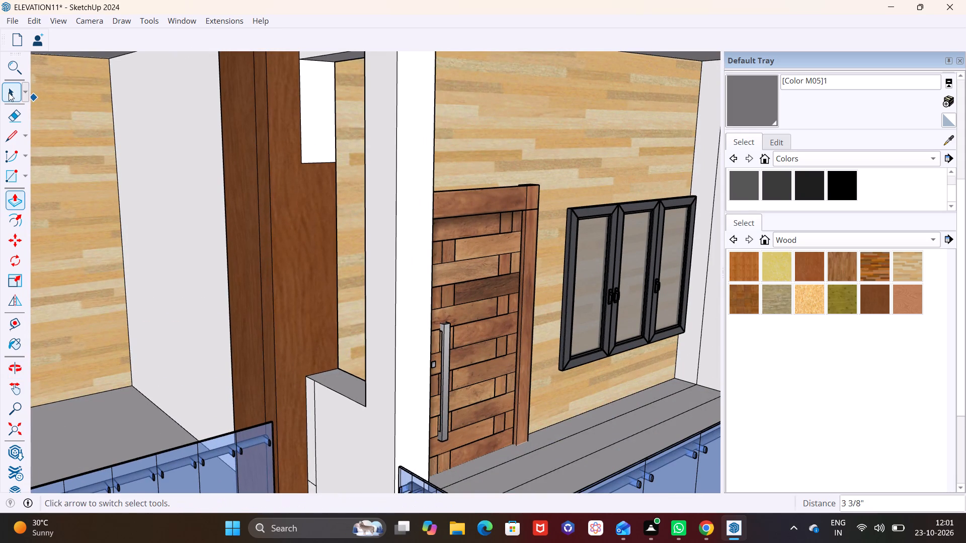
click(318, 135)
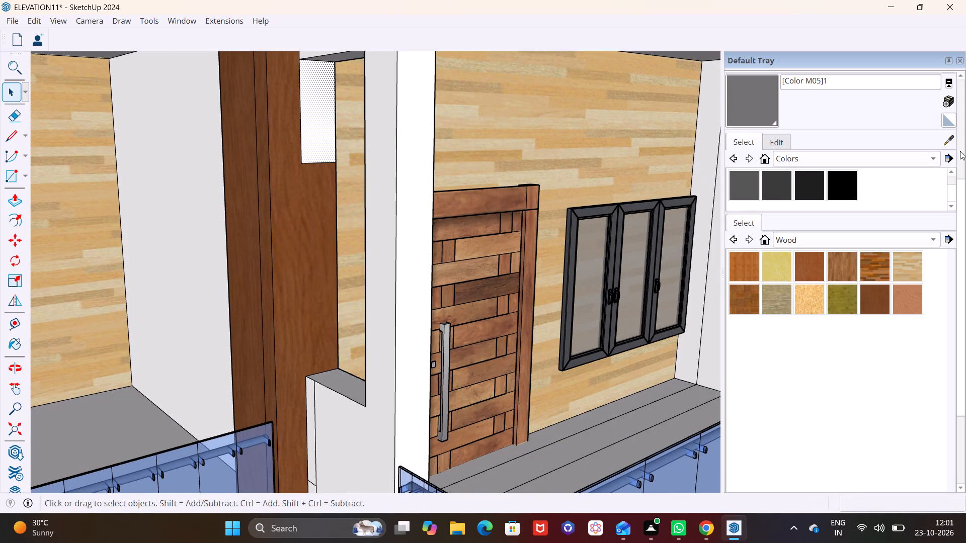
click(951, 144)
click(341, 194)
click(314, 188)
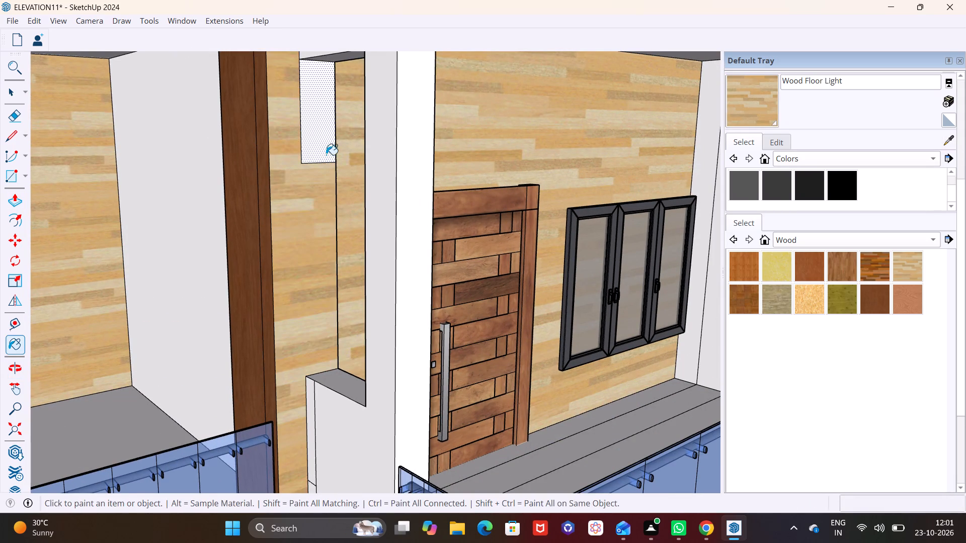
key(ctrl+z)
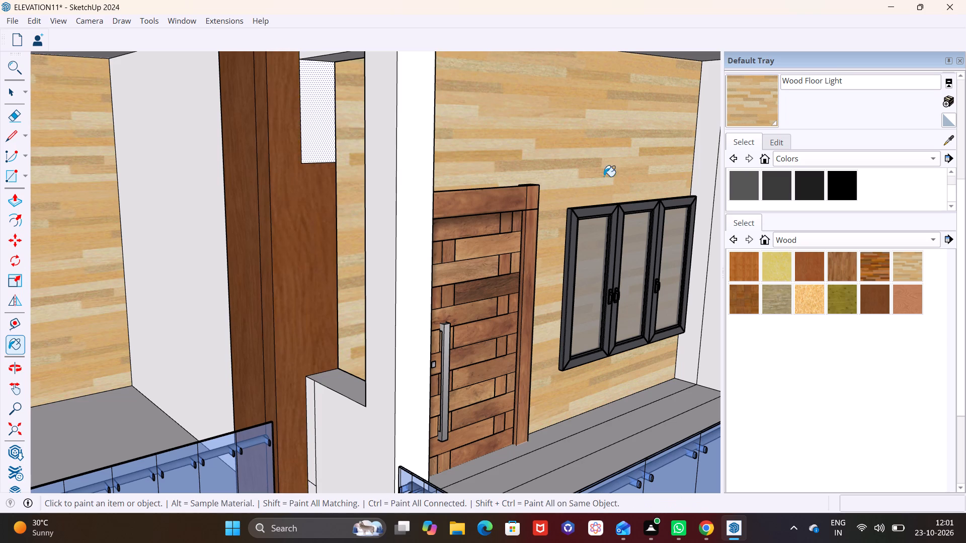
Paint the white patch on the wooden block's side face with the Wood Veneer 01 material sampled from the block.
click(948, 138)
drag(321, 256, 321, 246)
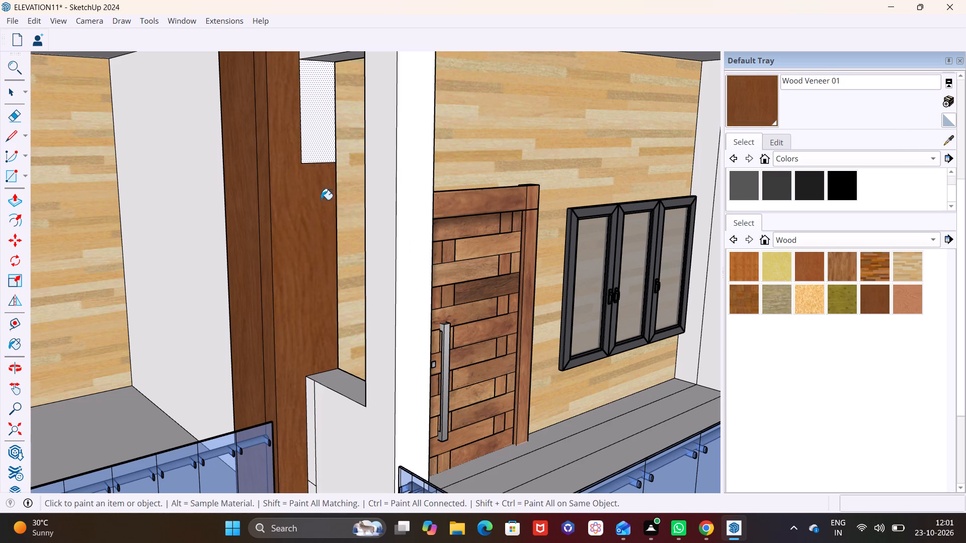
click(327, 142)
scroll(317, 178, down, 2)
scroll(200, 307, down, 7)
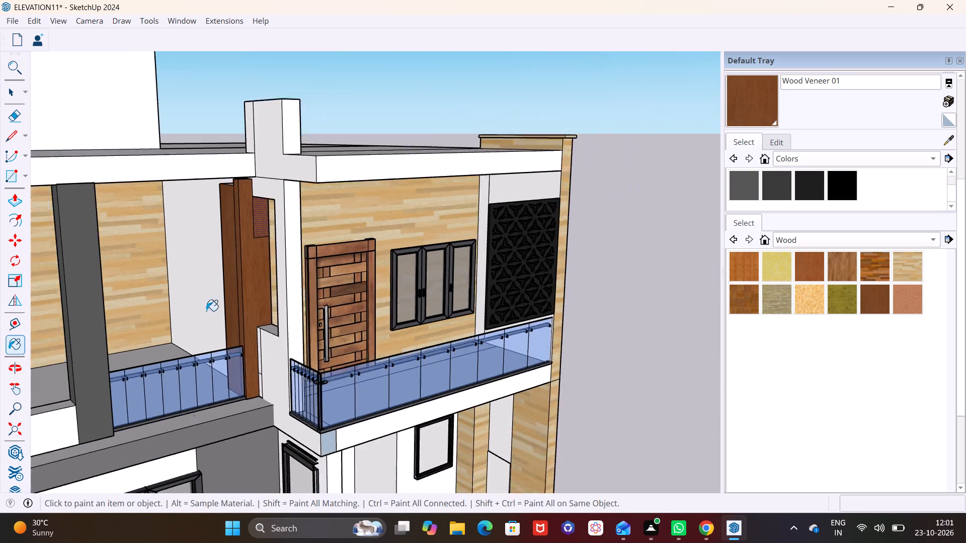
scroll(206, 311, down, 2)
click(551, 319)
key(space)
click(551, 319)
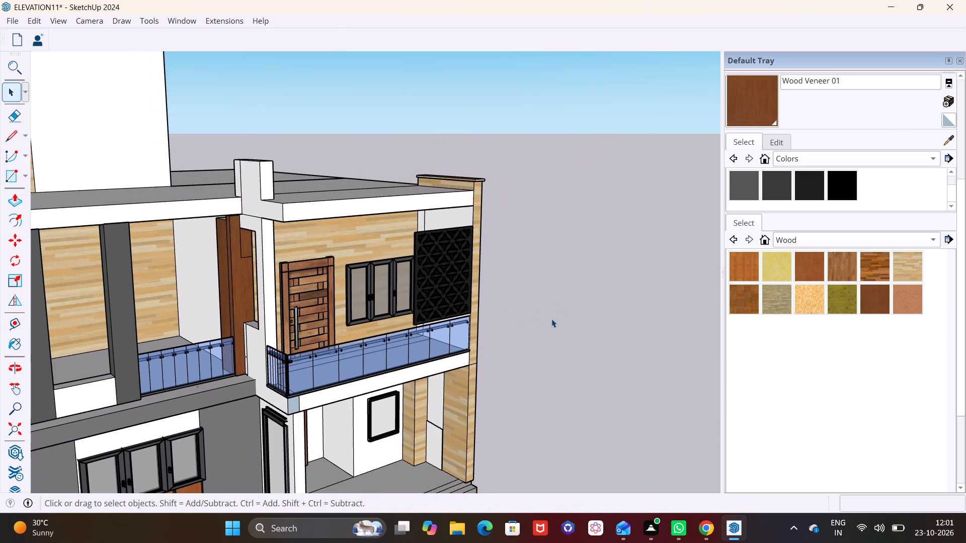
Delete the vertical and horizontal seam edges between the painted patch and the rest of the wooden block's side face.
scroll(237, 255, up, 11)
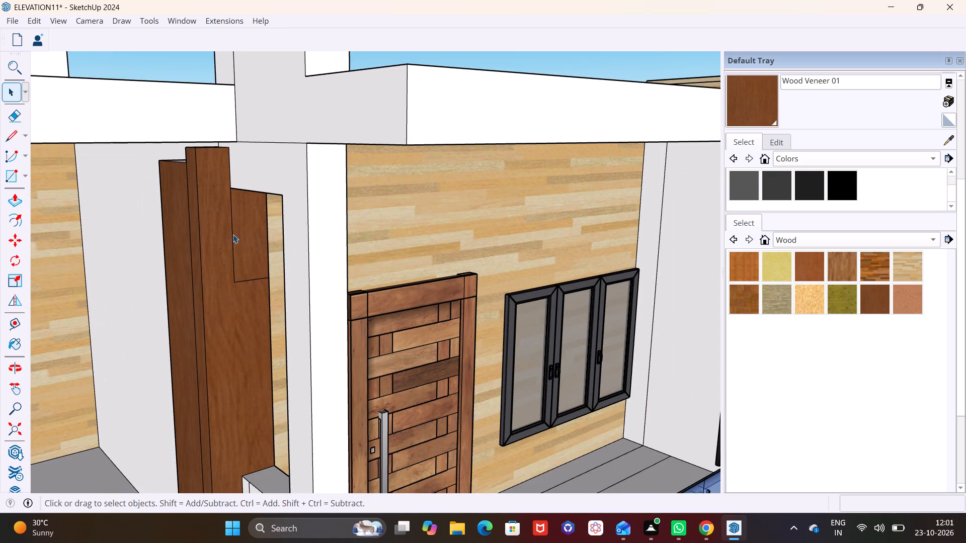
click(232, 234)
key(Delete)
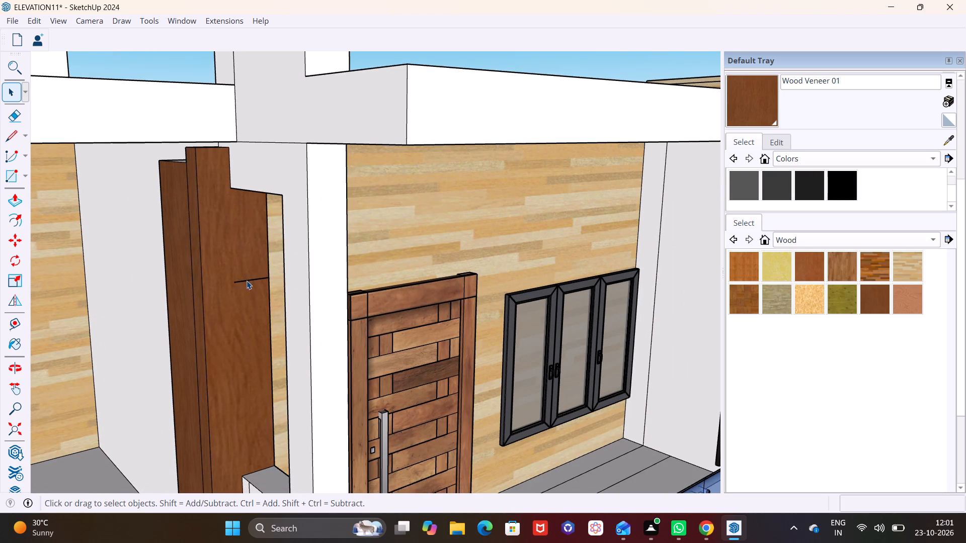
click(249, 282)
key(Delete)
Pull the top face of the wooden block's wider section up 4 1/8" to meet the roof slab.
middle_drag(187, 197, 348, 204)
scroll(351, 183, up, 6)
click(338, 168)
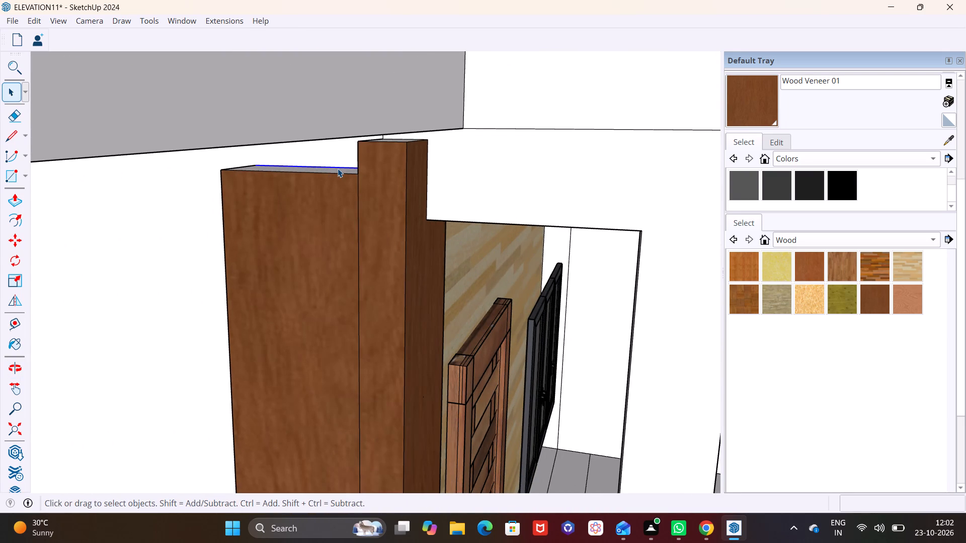
click(336, 171)
click(19, 200)
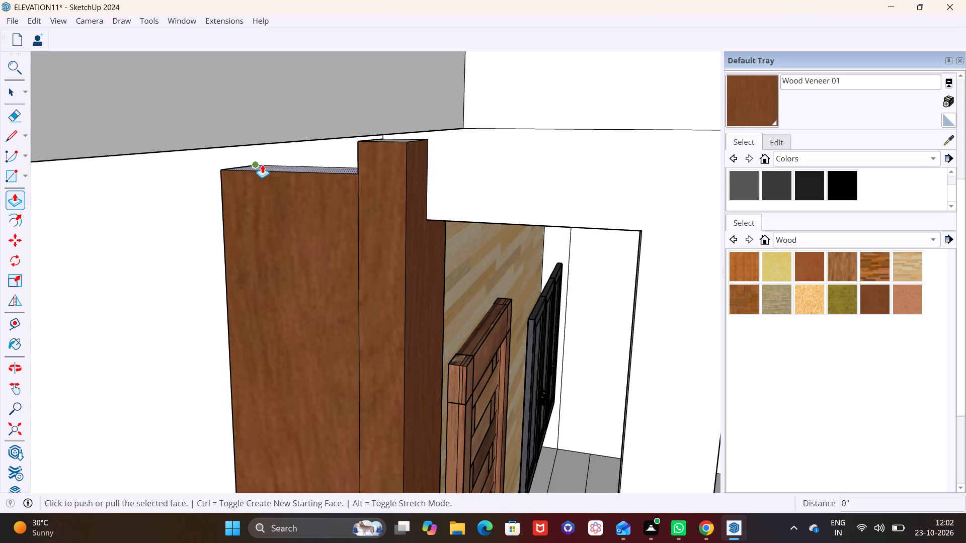
click(323, 167)
click(330, 132)
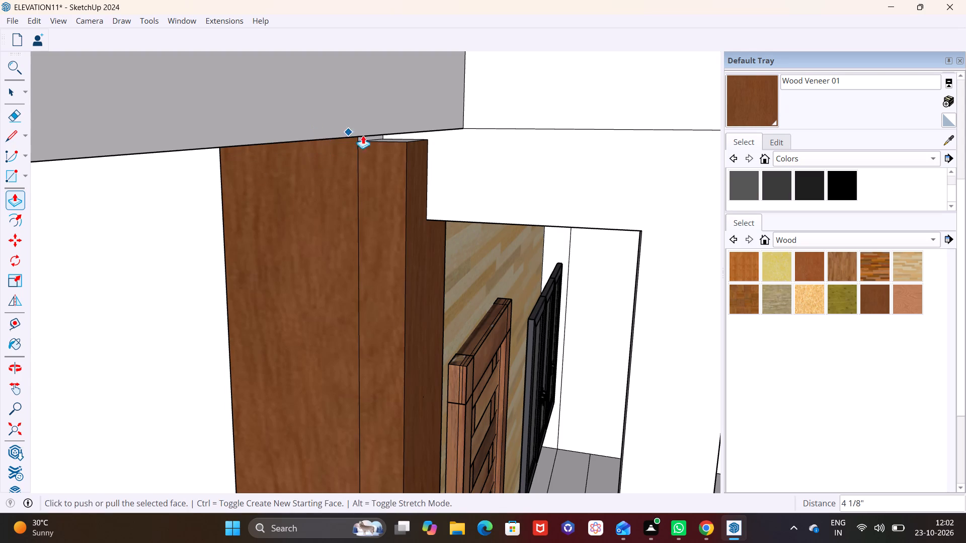
Pull the top face of the wooden block's narrower section up about 1 1/4" to meet the roof slab.
middle_drag(445, 162, 339, 171)
scroll(346, 138, up, 5)
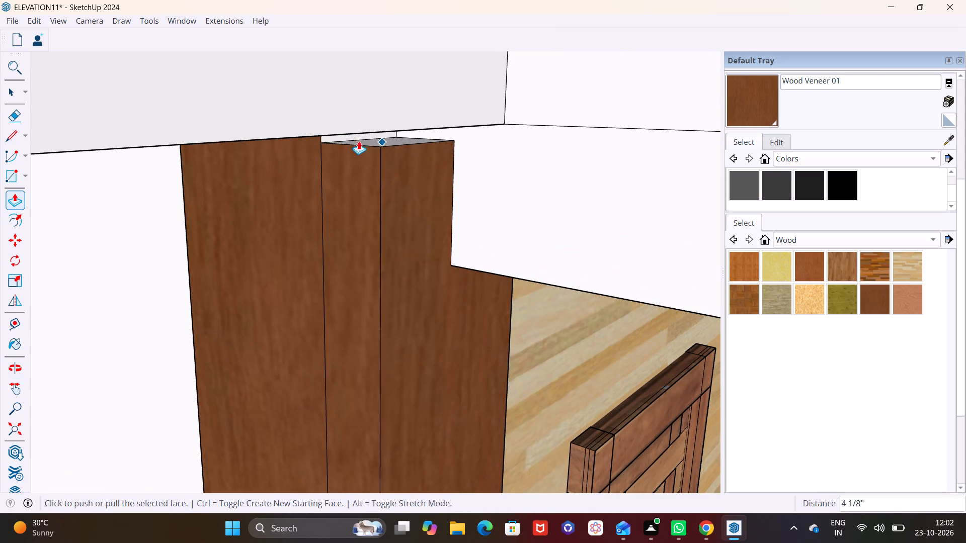
click(5, 89)
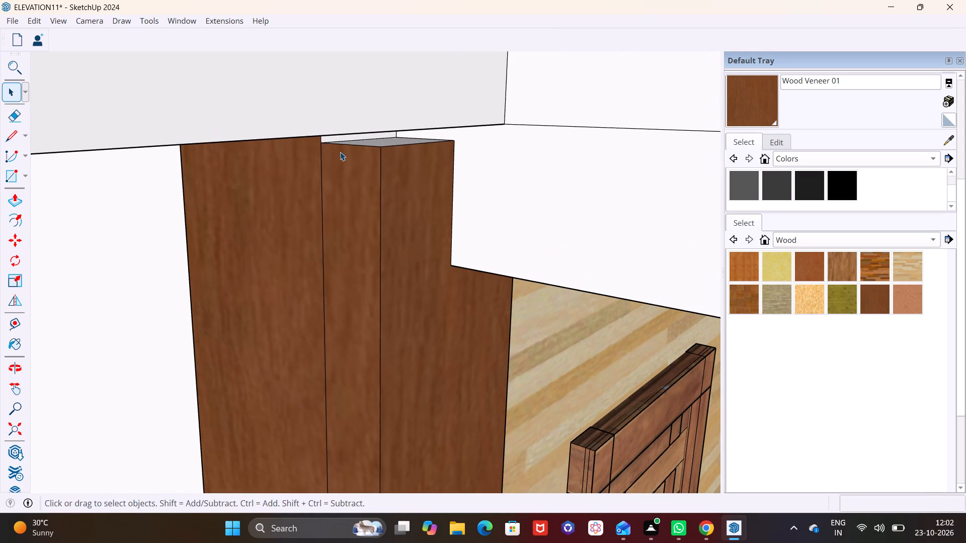
click(383, 144)
click(12, 197)
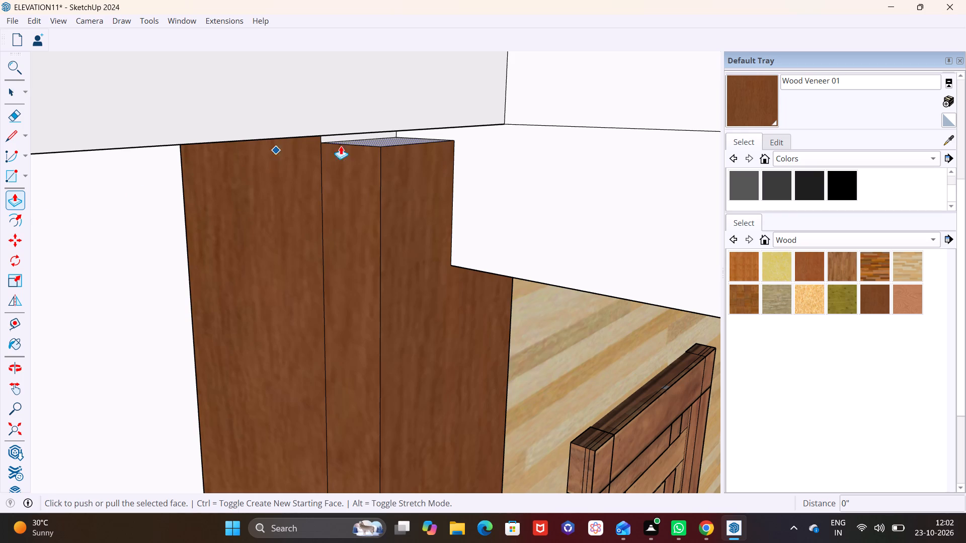
click(386, 138)
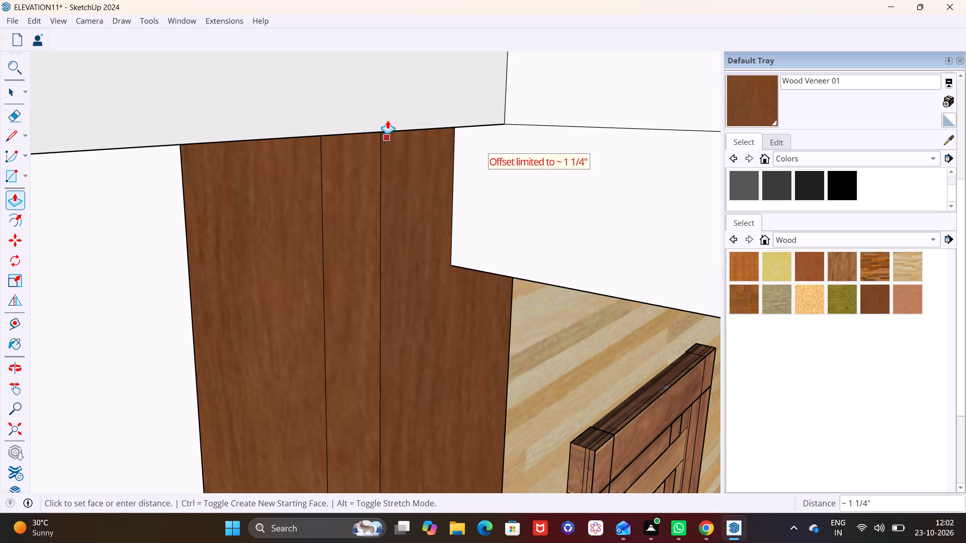
click(387, 120)
key(space)
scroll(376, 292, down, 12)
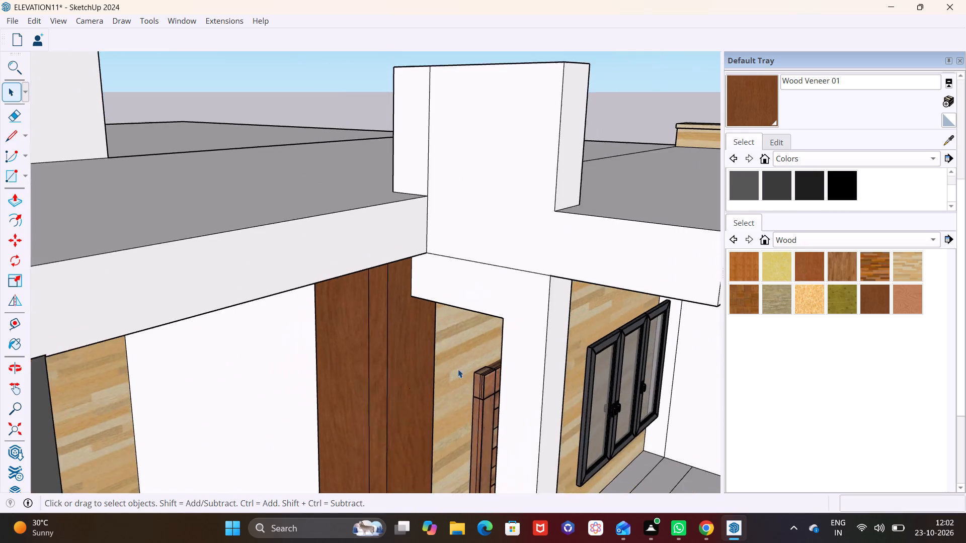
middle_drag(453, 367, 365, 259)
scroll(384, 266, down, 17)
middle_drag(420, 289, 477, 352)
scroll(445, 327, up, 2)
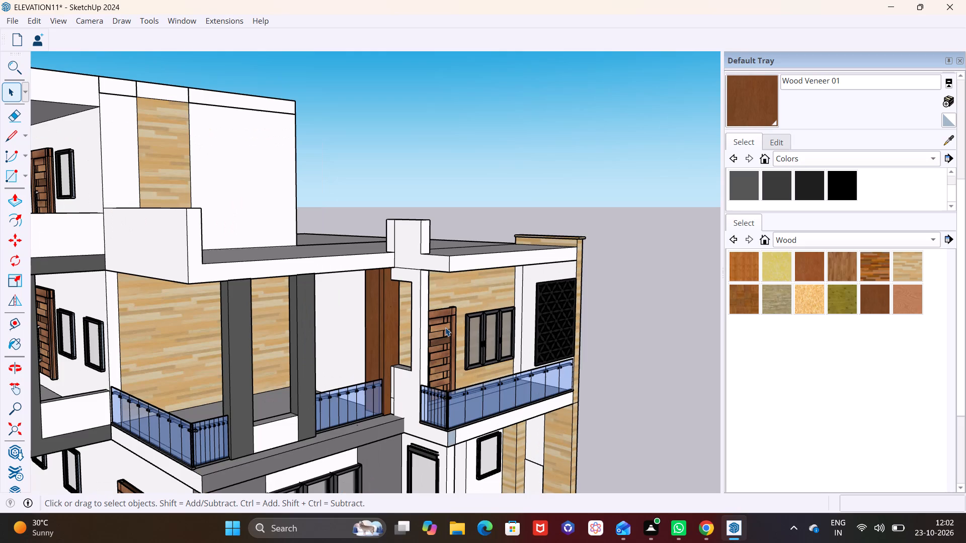
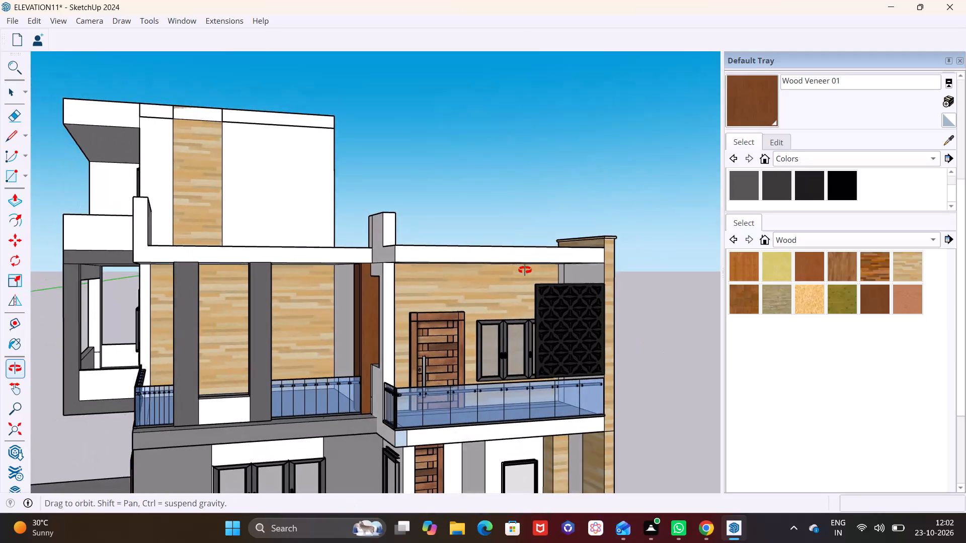
Copy the balcony's glass railing about 11' 2" up onto the roof slab above, beside the raised parapet block.
middle_drag(525, 289, 427, 271)
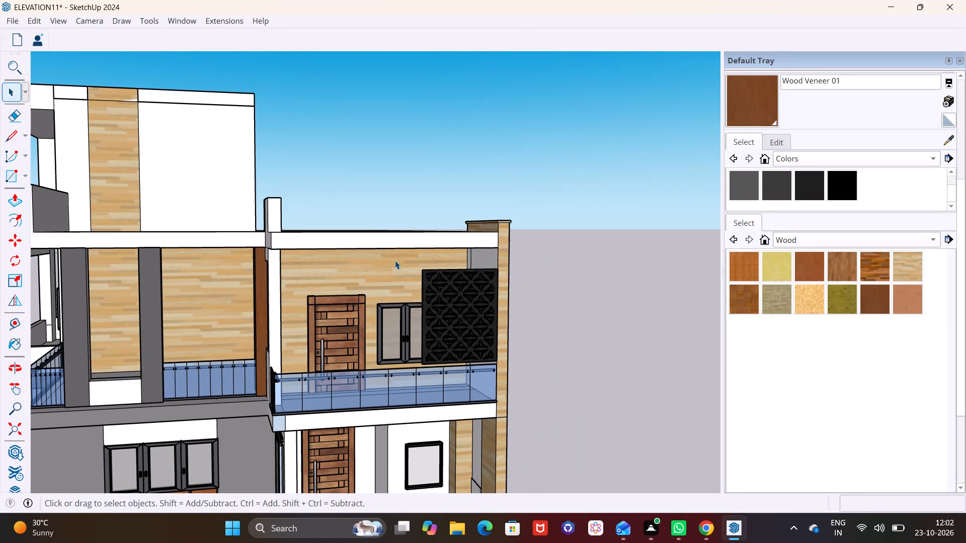
click(345, 395)
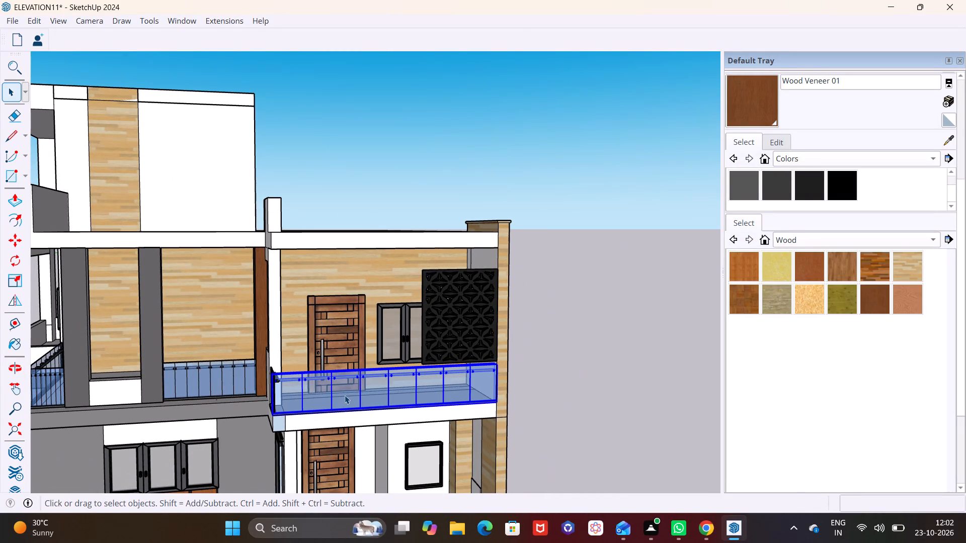
key(m)
click(274, 410)
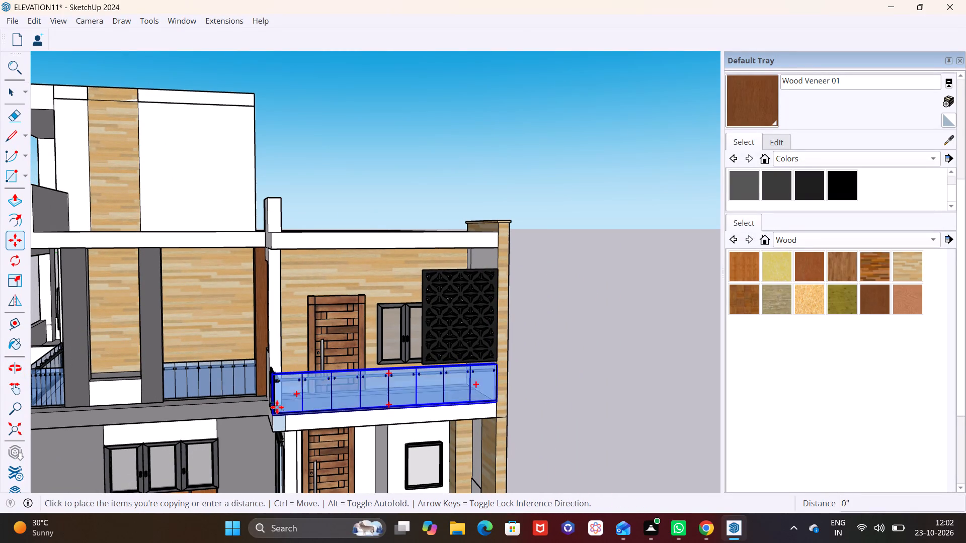
click(284, 229)
key(space)
Move the copied glass railing about 2' 6 5/8" forward to the front corner of the roof slab.
middle_drag(337, 275, 246, 327)
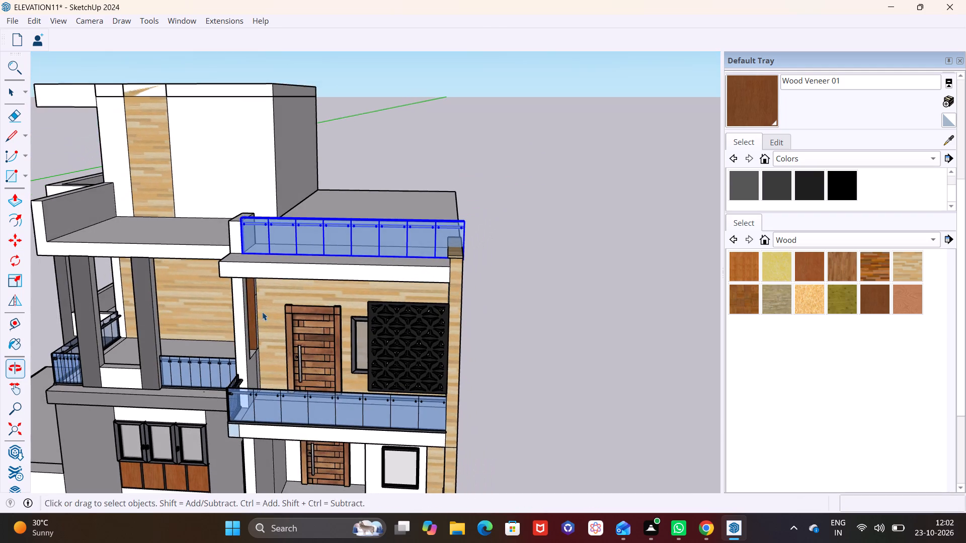
middle_drag(262, 312, 226, 383)
scroll(317, 280, up, 5)
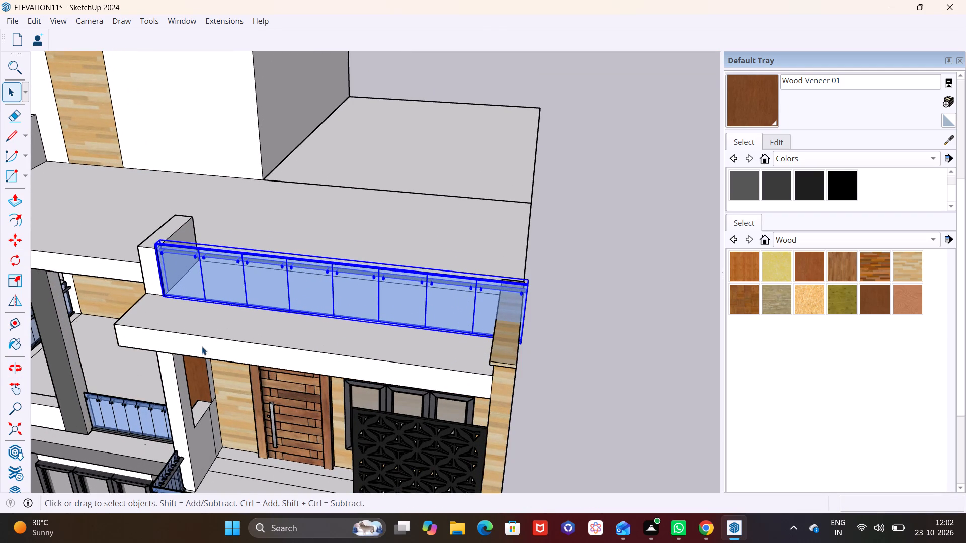
middle_drag(328, 360, 511, 334)
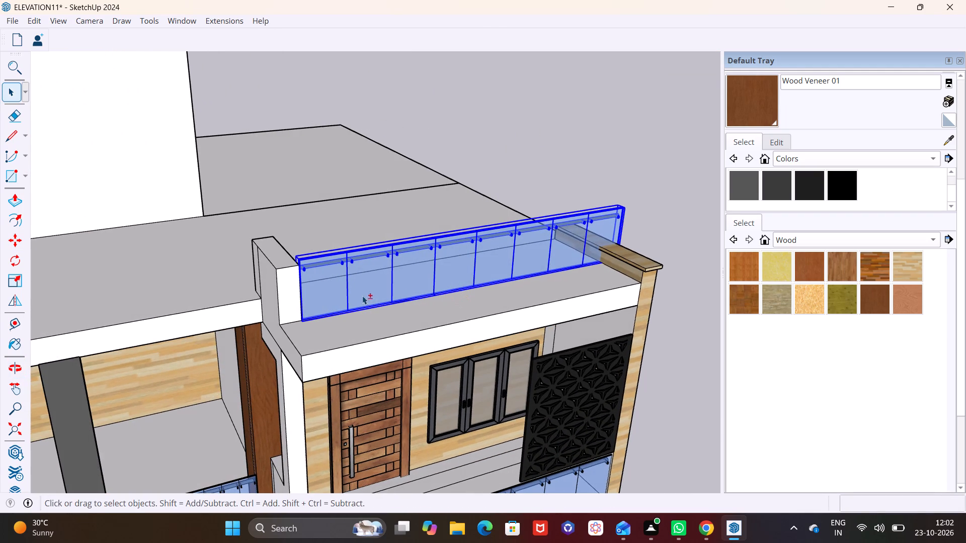
middle_drag(389, 292, 269, 293)
key(m)
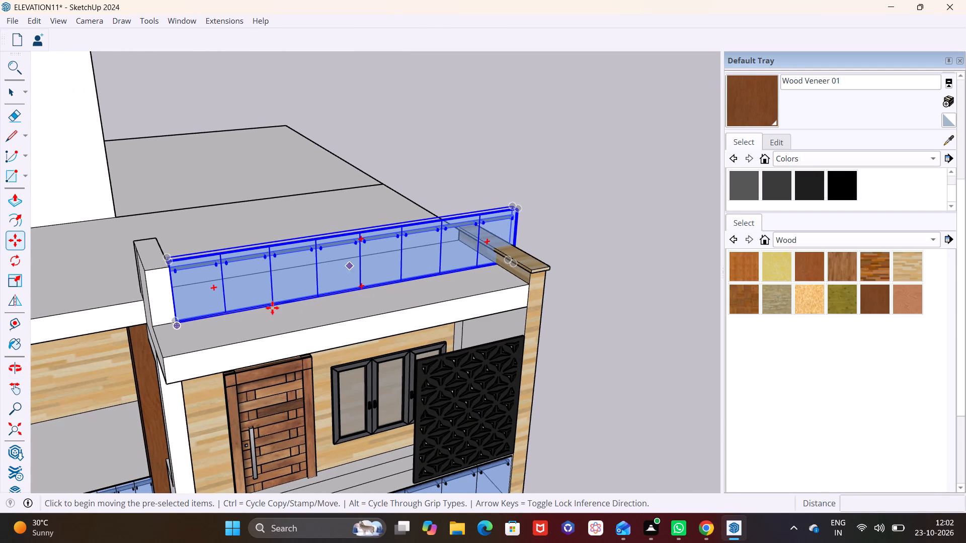
click(175, 318)
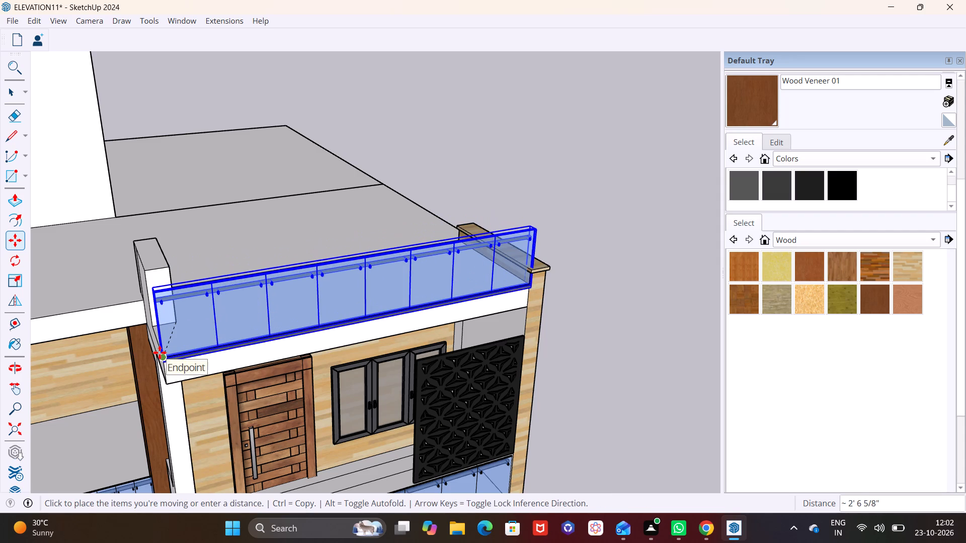
click(159, 352)
key(space)
click(582, 406)
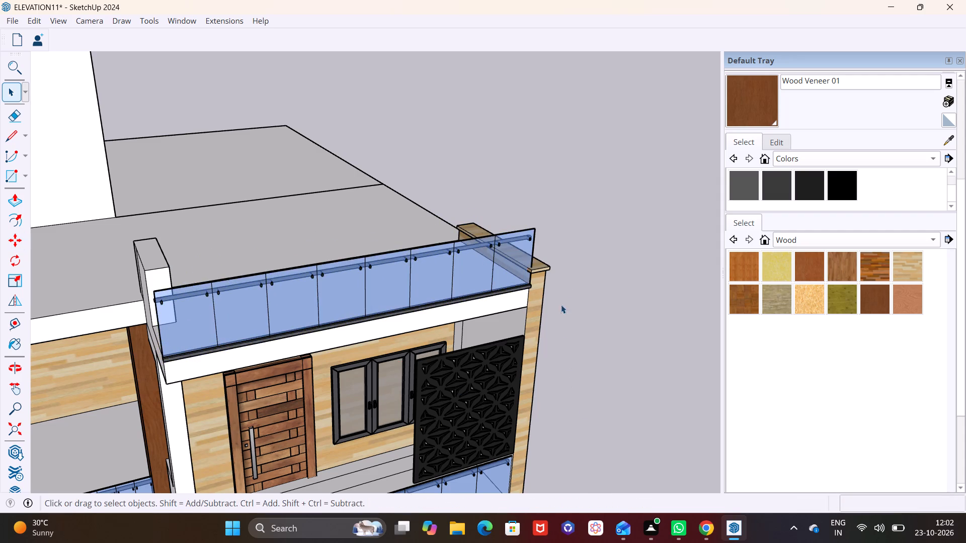
Move the roof railing about 1 3/4" so its base corner sits exactly on the slab's top front corner.
middle_drag(567, 286, 233, 273)
scroll(295, 264, up, 5)
middle_drag(314, 293, 582, 274)
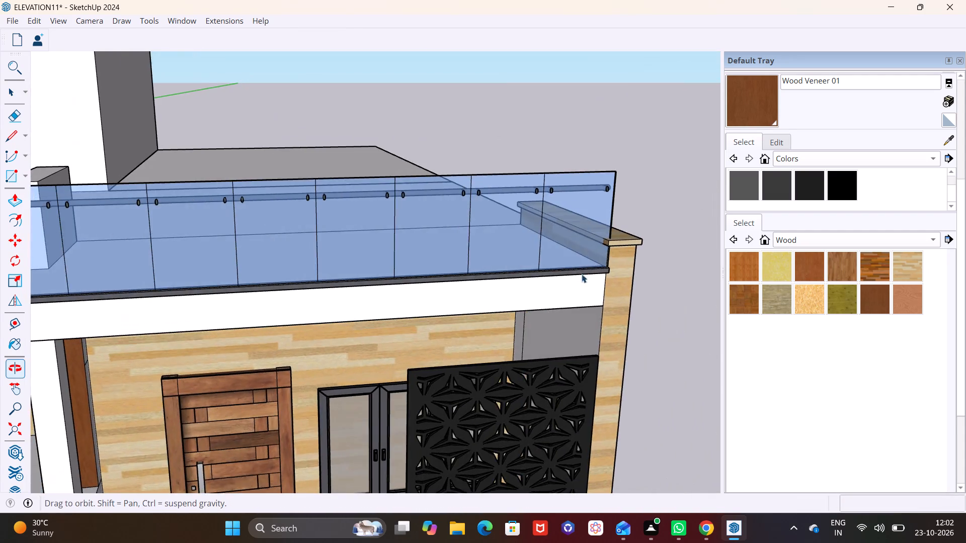
middle_drag(205, 280, 464, 308)
scroll(378, 326, down, 5)
shift+middle_drag(403, 346, 413, 274)
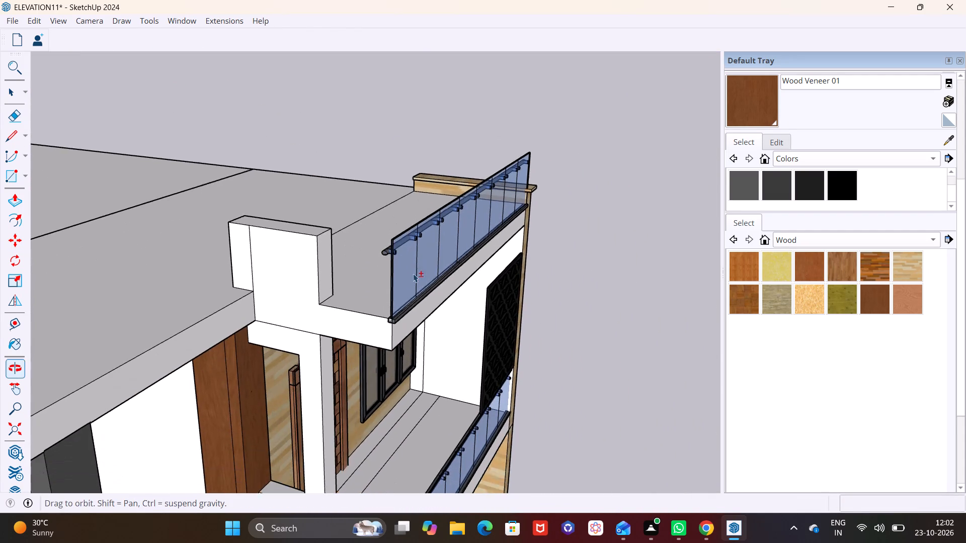
shift+middle_drag(413, 274, 414, 275)
scroll(398, 288, up, 3)
shift+middle_drag(400, 290, 310, 327)
middle_drag(293, 329, 343, 325)
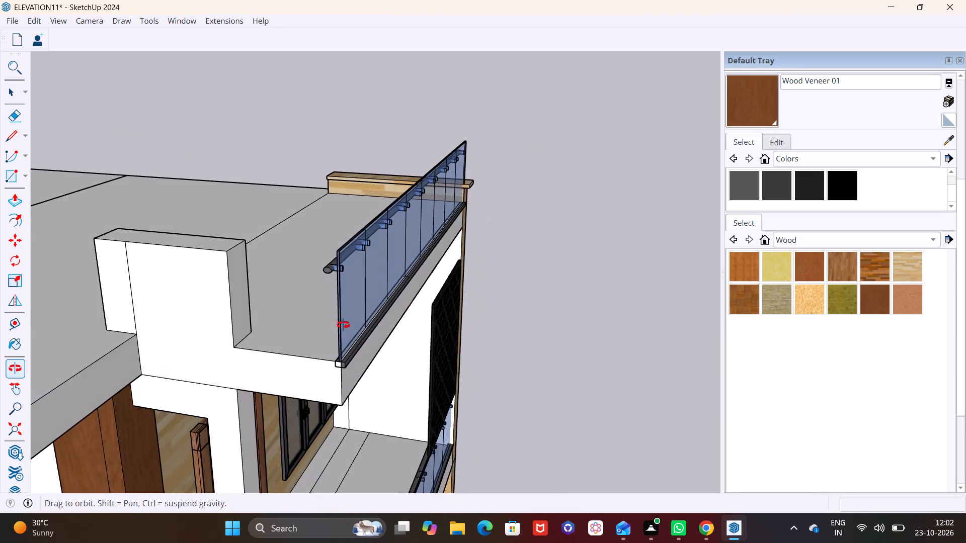
middle_drag(343, 325, 344, 321)
scroll(318, 318, up, 1)
middle_drag(320, 319, 330, 310)
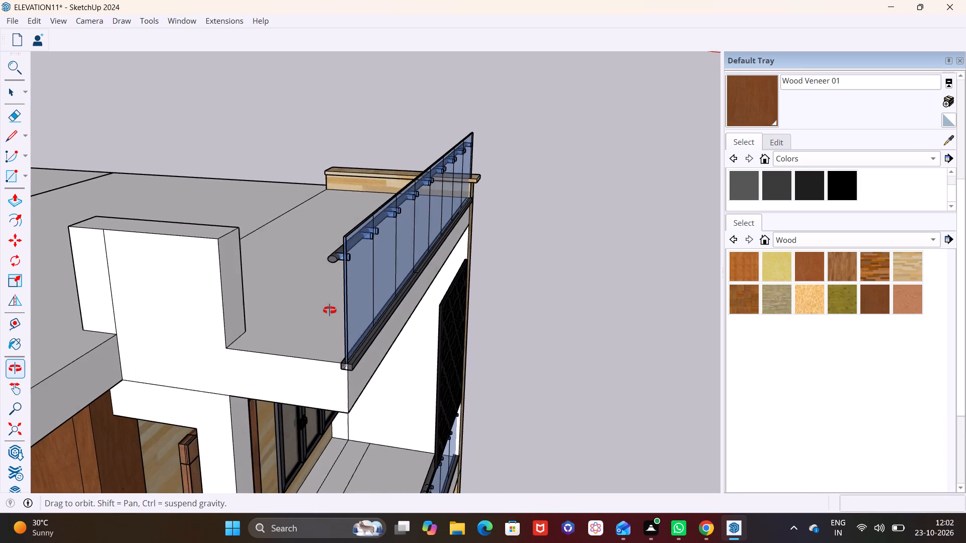
middle_drag(330, 310, 343, 304)
scroll(344, 305, down, 2)
middle_drag(384, 328, 306, 338)
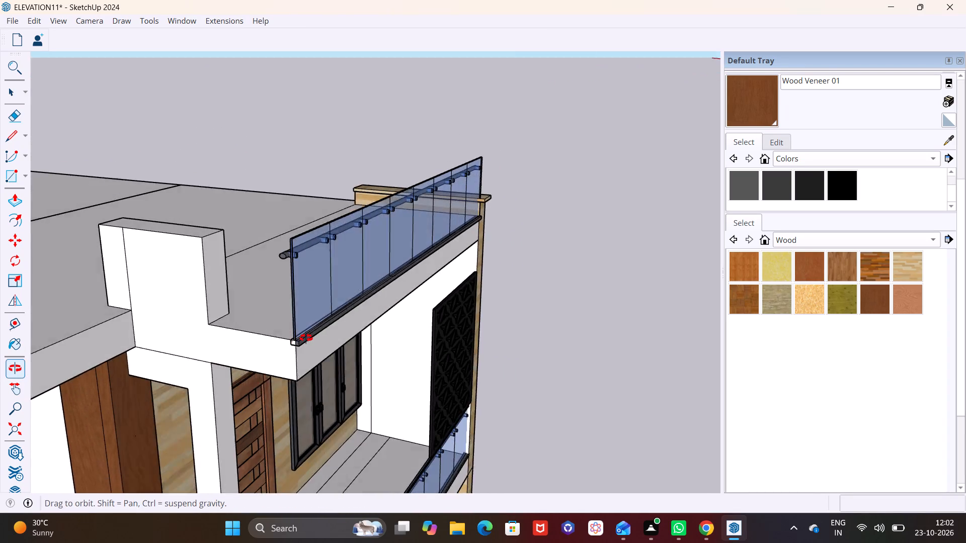
middle_drag(306, 338, 298, 341)
scroll(301, 339, up, 12)
click(259, 356)
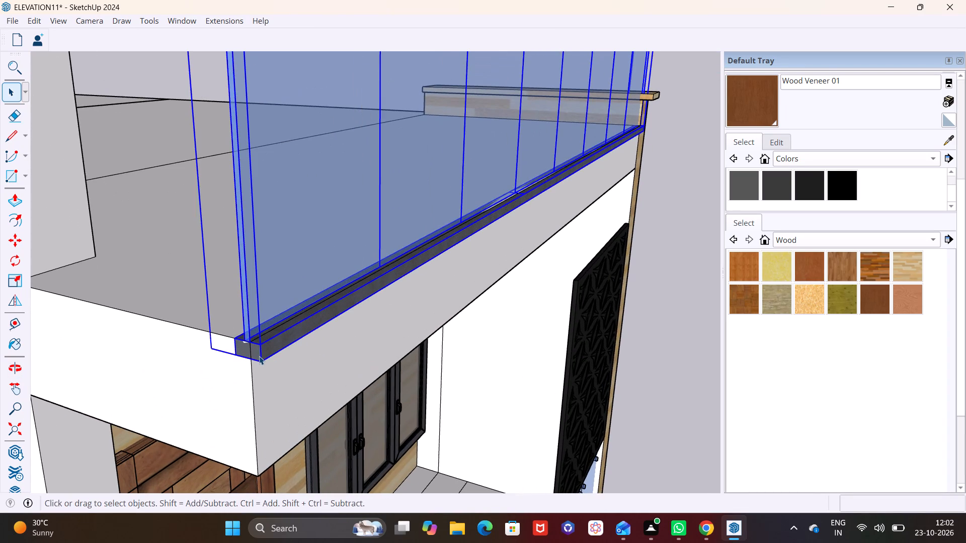
key(m)
click(266, 361)
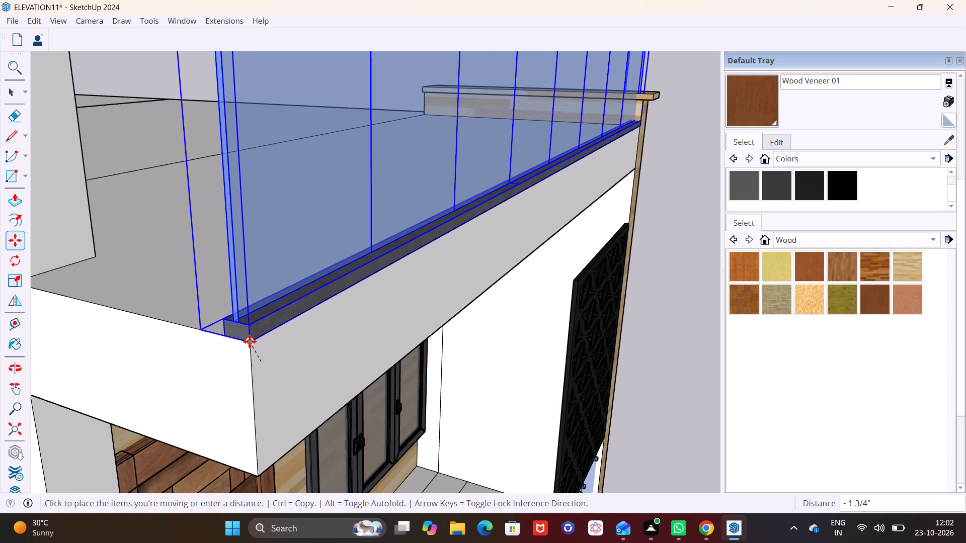
click(249, 341)
key(space)
click(647, 363)
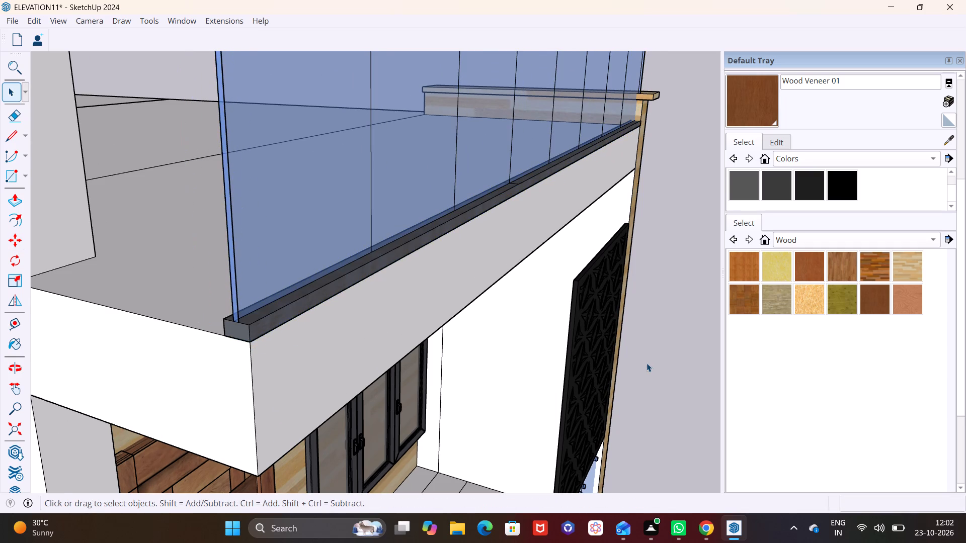
Scale the roof railing slightly shorter at its far end so it stops at the wood-clad pillar's inner face.
scroll(420, 352, down, 3)
middle_drag(597, 217, 210, 290)
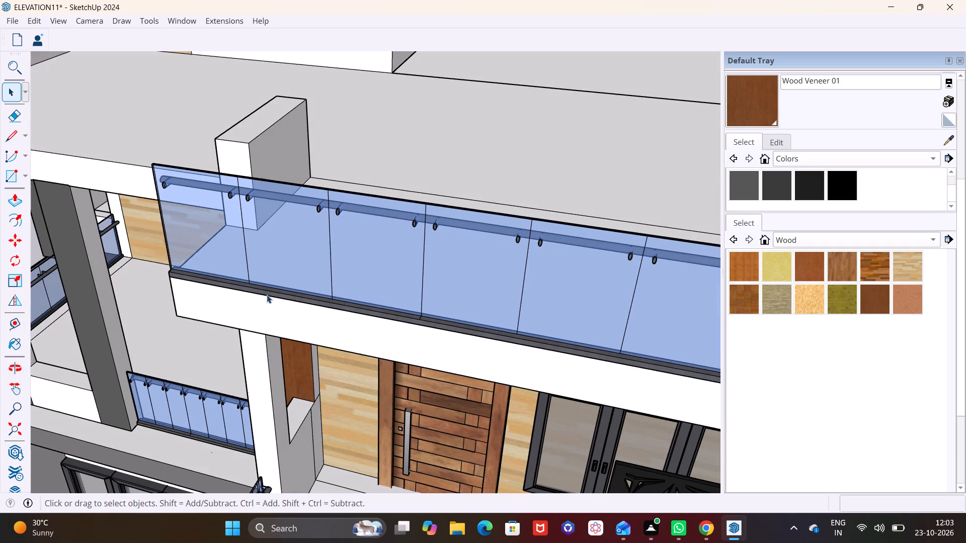
shift+middle_drag(493, 372, 0, 254)
scroll(309, 266, up, 5)
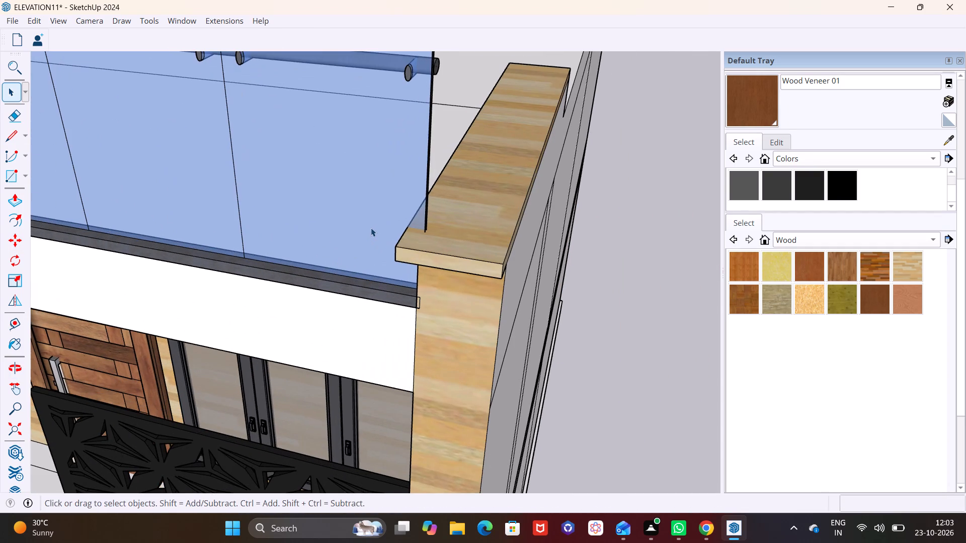
click(373, 226)
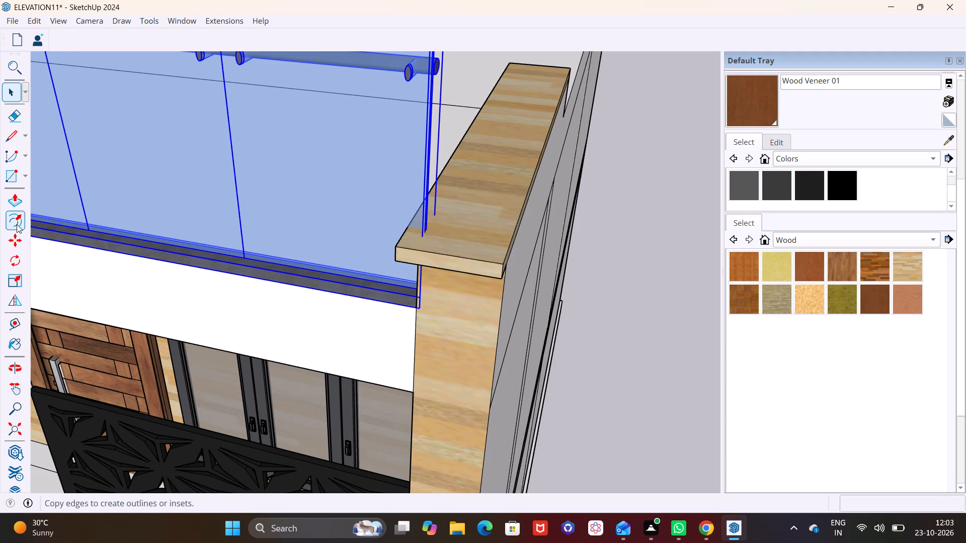
click(20, 280)
click(432, 172)
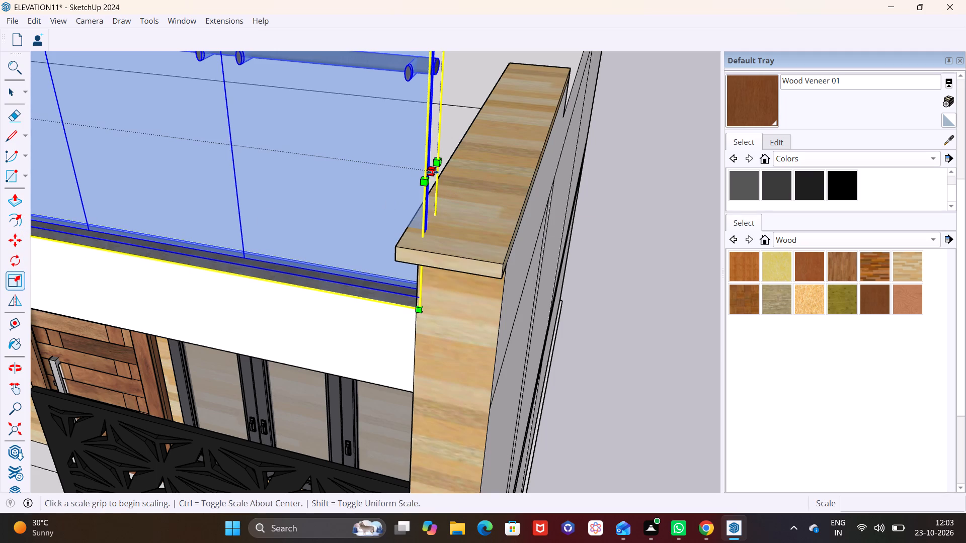
click(422, 171)
middle_drag(431, 266, 496, 241)
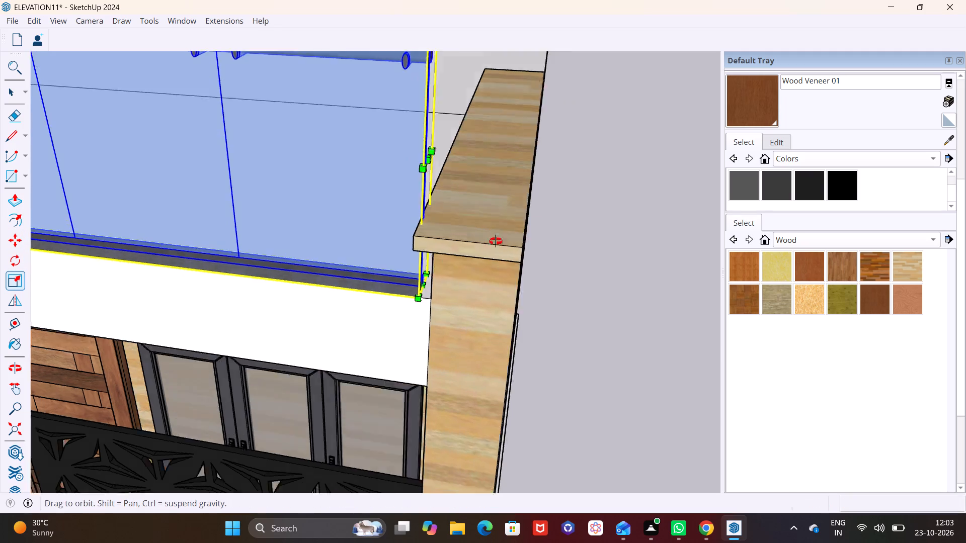
middle_drag(496, 241, 567, 192)
scroll(509, 192, up, 2)
key(space)
click(619, 271)
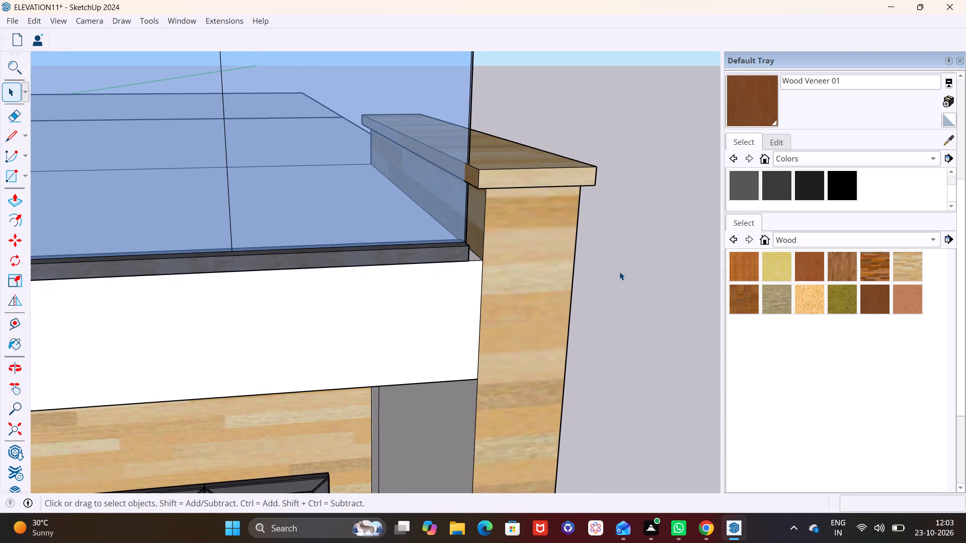
scroll(493, 260, down, 9)
scroll(358, 286, down, 1)
middle_drag(347, 290, 337, 302)
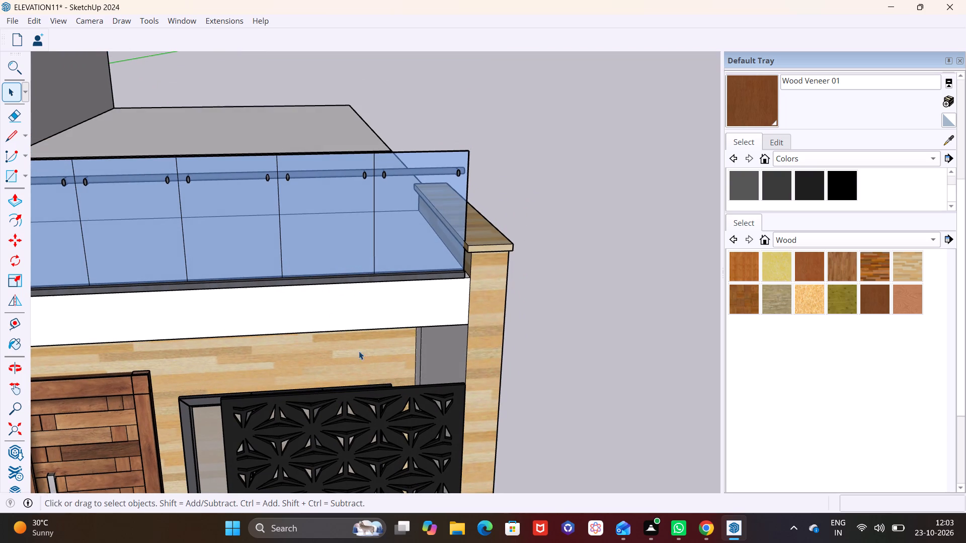
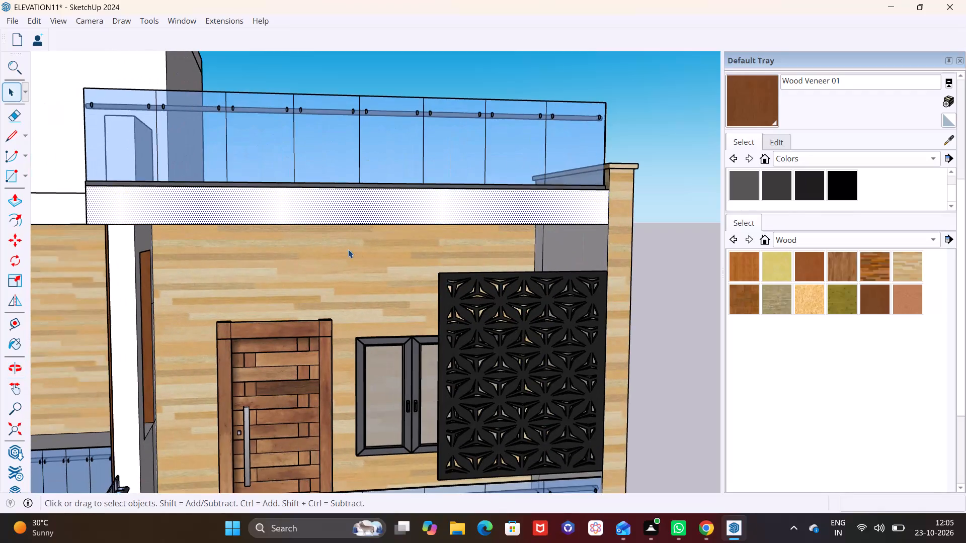
Raise the top face of the wood-clad block beside the roof railing by about 2' 1 3/4".
scroll(348, 249, down, 2)
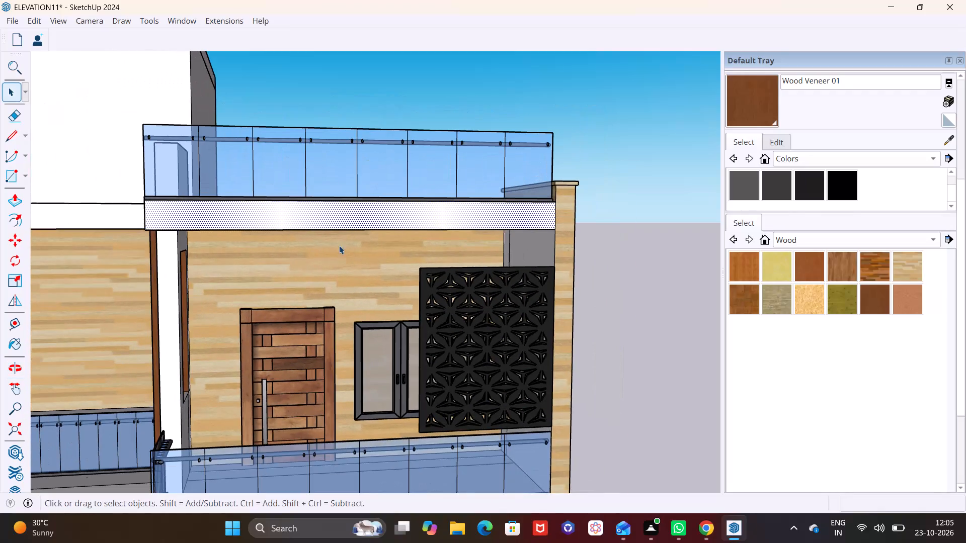
middle_drag(328, 237, 212, 321)
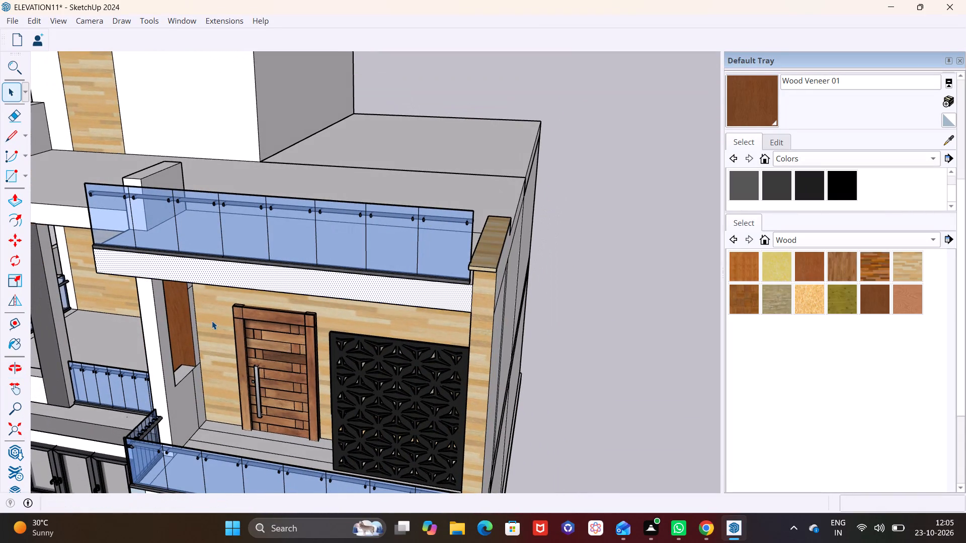
middle_drag(466, 274, 580, 237)
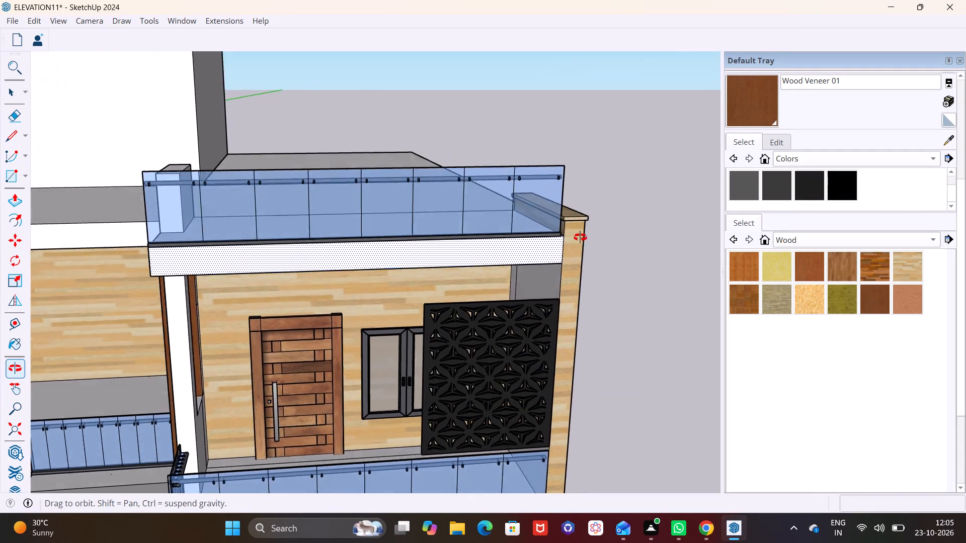
middle_drag(580, 237, 578, 211)
shift+middle_drag(551, 207, 414, 288)
middle_drag(416, 287, 123, 360)
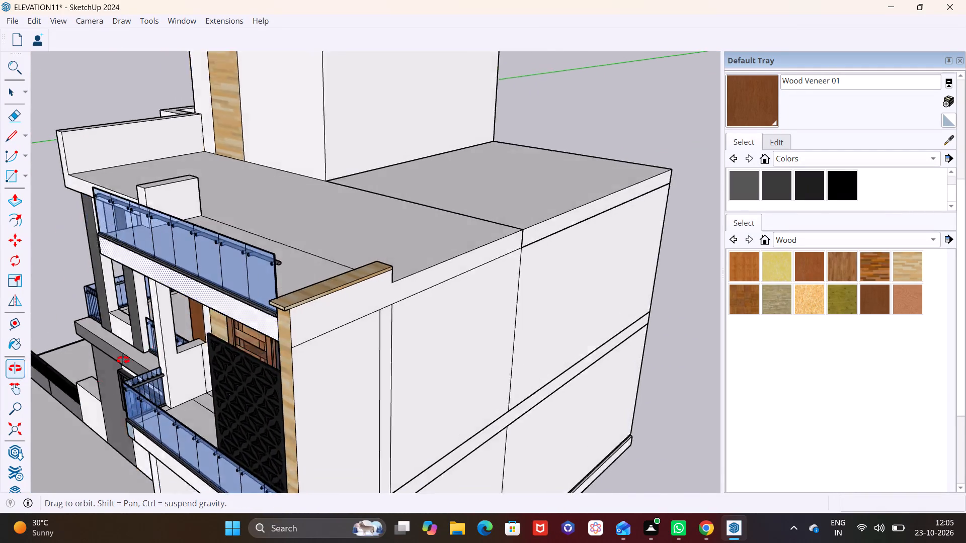
middle_drag(123, 360, 120, 360)
scroll(331, 297, up, 7)
click(334, 263)
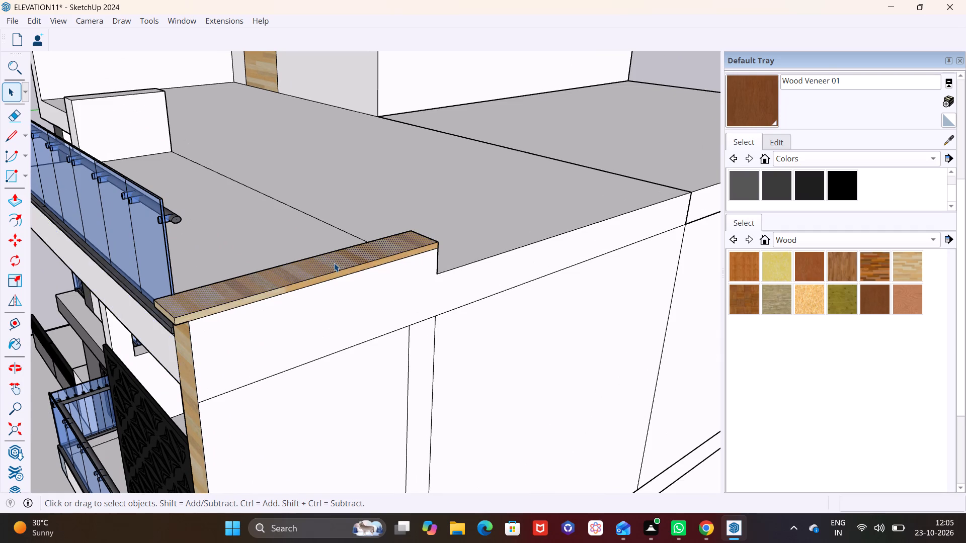
click(17, 201)
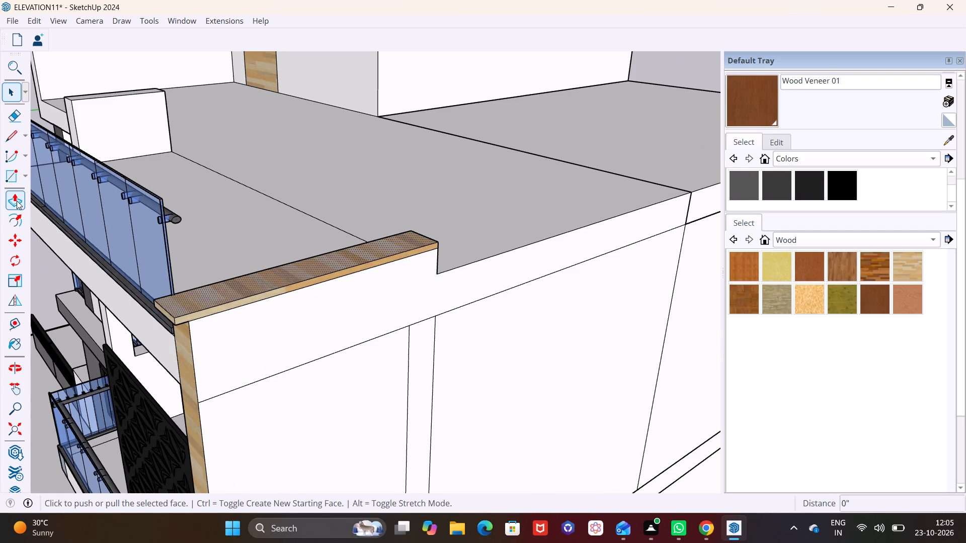
click(262, 285)
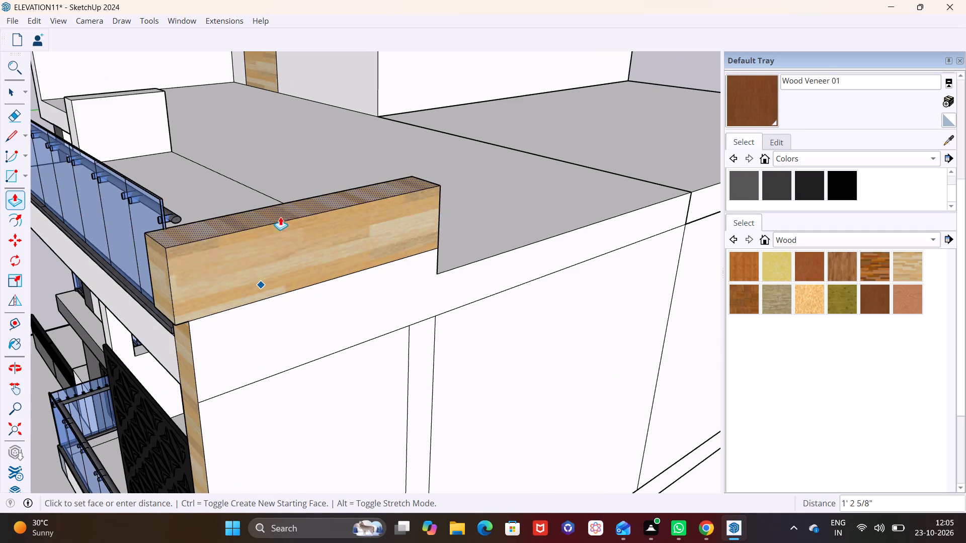
click(290, 168)
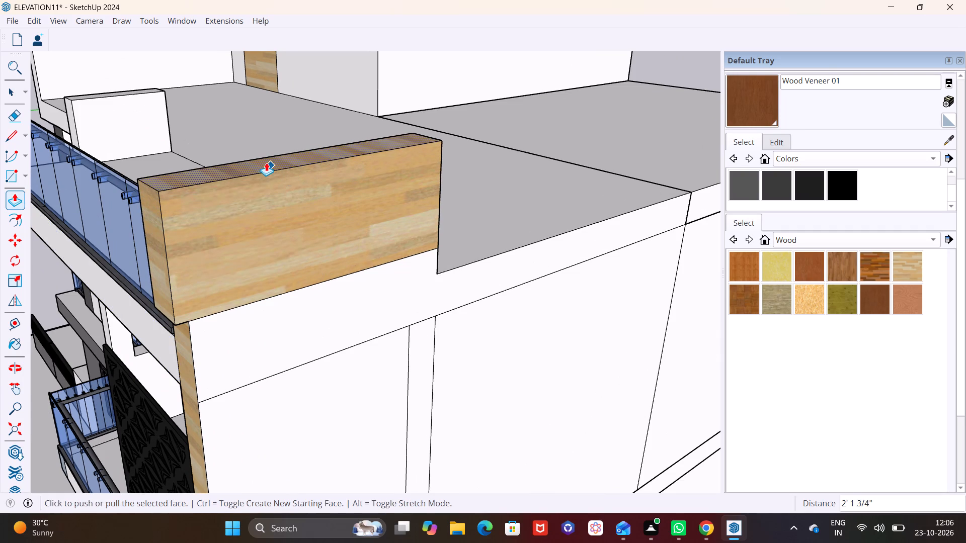
click(264, 160)
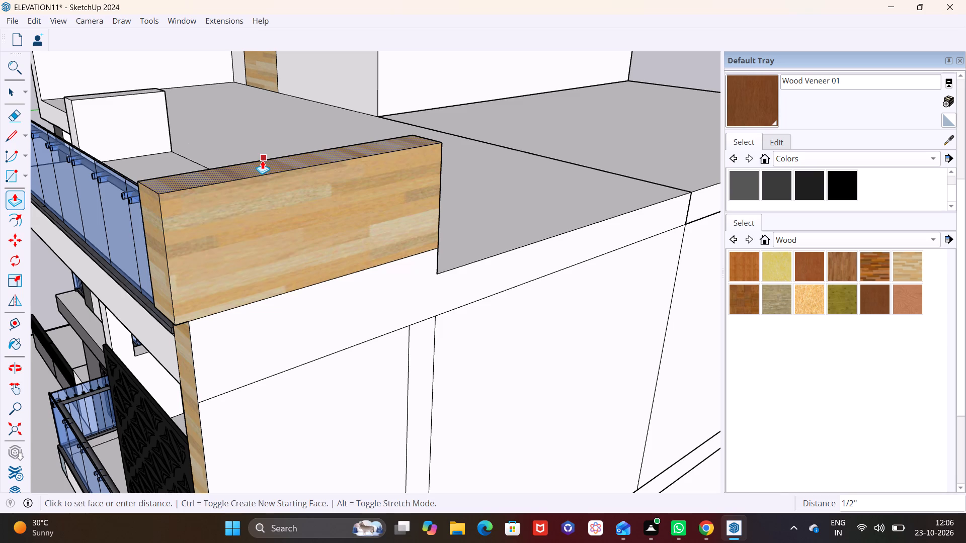
key(space)
Extrude the raised wood block's top face up about 1 11/16" as a separate cap layer.
click(187, 179)
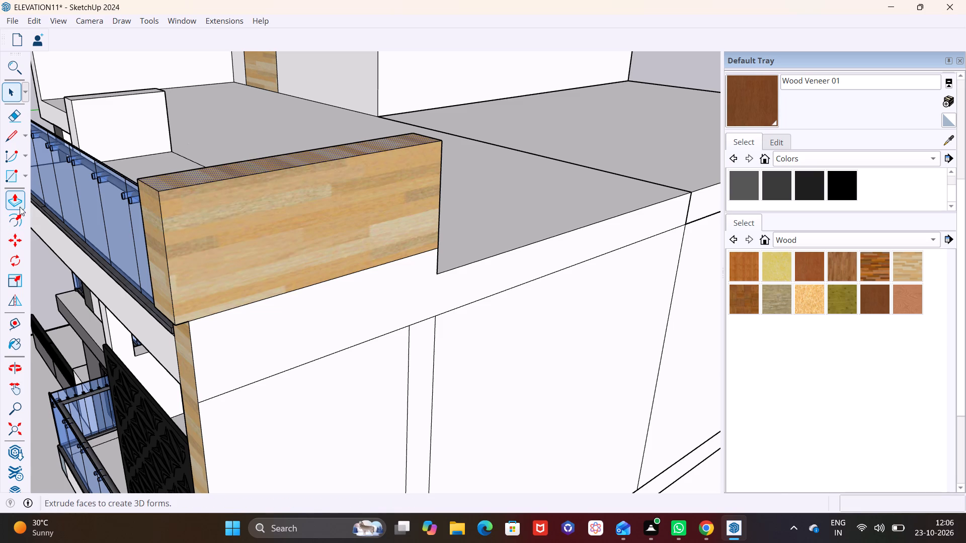
click(20, 203)
click(189, 176)
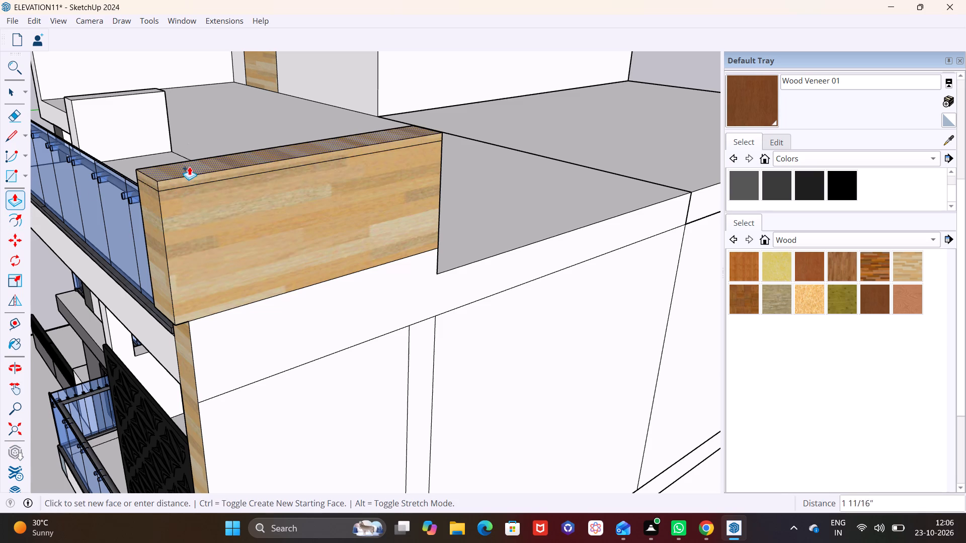
click(189, 166)
middle_drag(243, 251, 502, 217)
key(space)
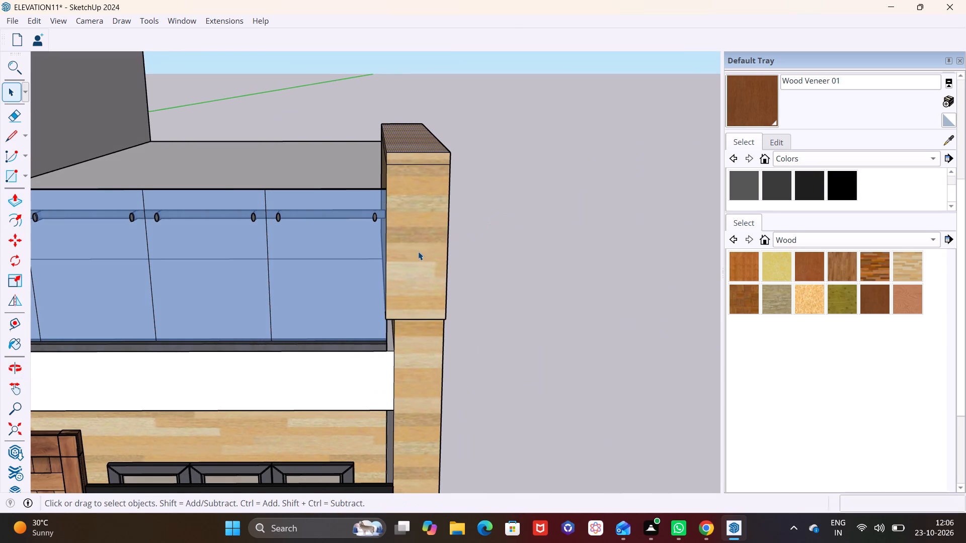
Push the raised wood block's front face back about 2 13/16", flush with the pillar below and leaving the cap overhanging.
click(418, 251)
middle_drag(428, 258, 165, 182)
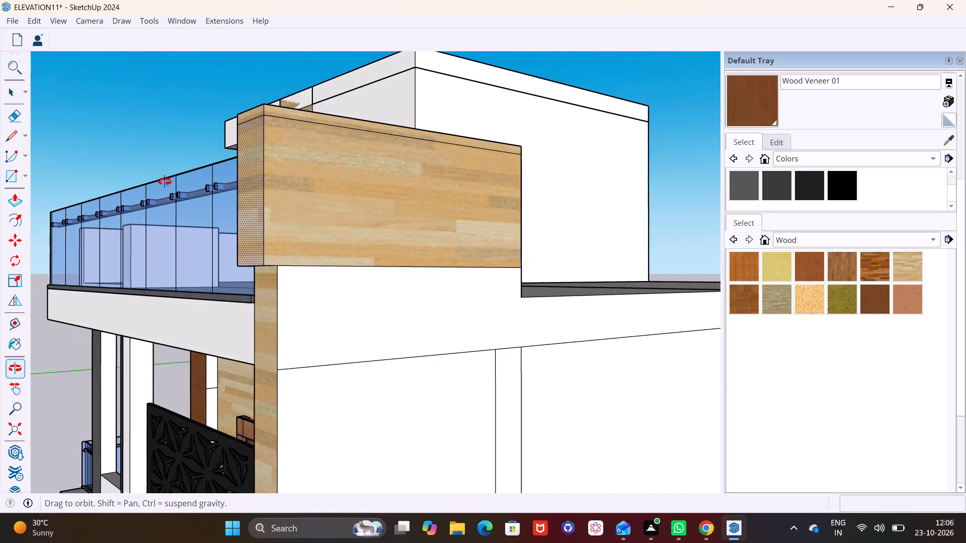
middle_drag(165, 182, 163, 183)
click(16, 189)
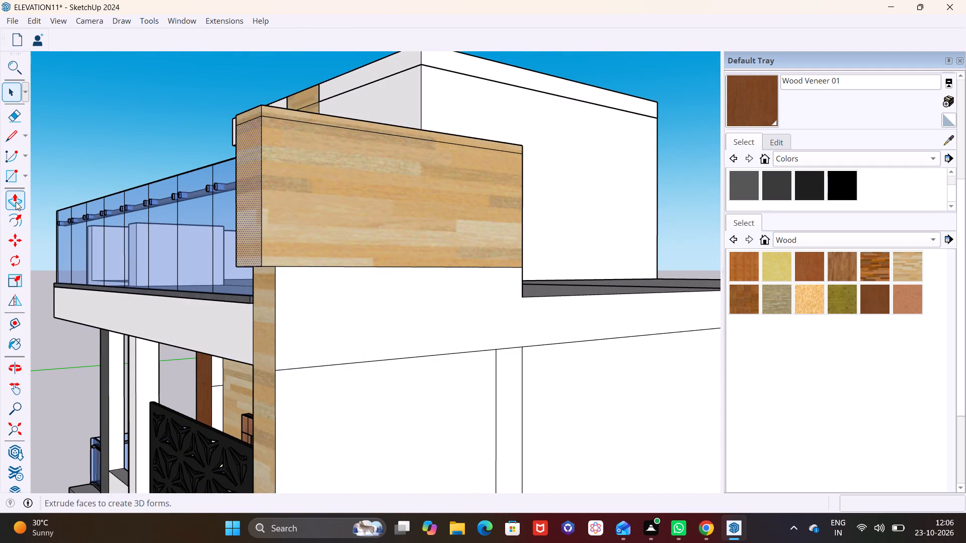
click(16, 202)
click(249, 234)
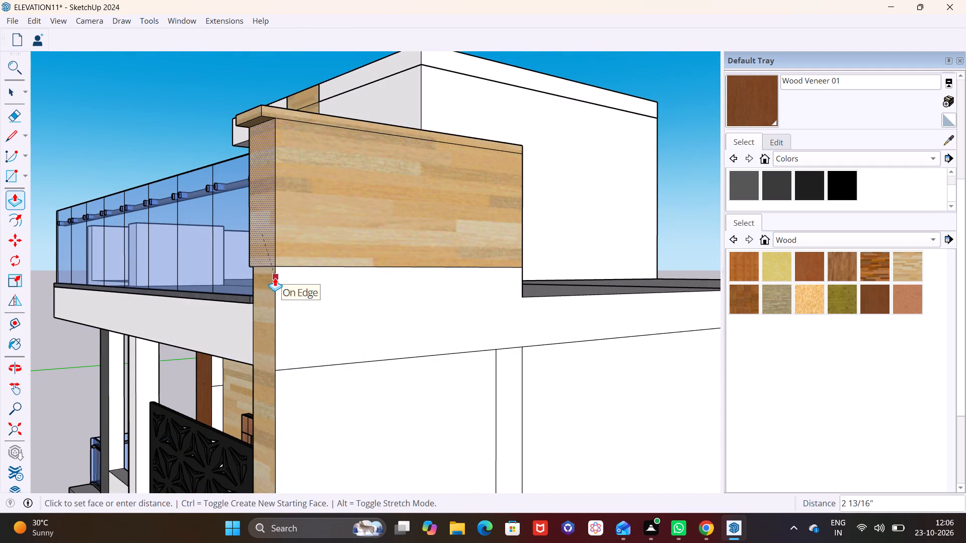
click(277, 285)
Push the raised block's inner side face in about 1 5/8" beneath the cap, in line with the pillar's inner face.
middle_drag(318, 286, 647, 326)
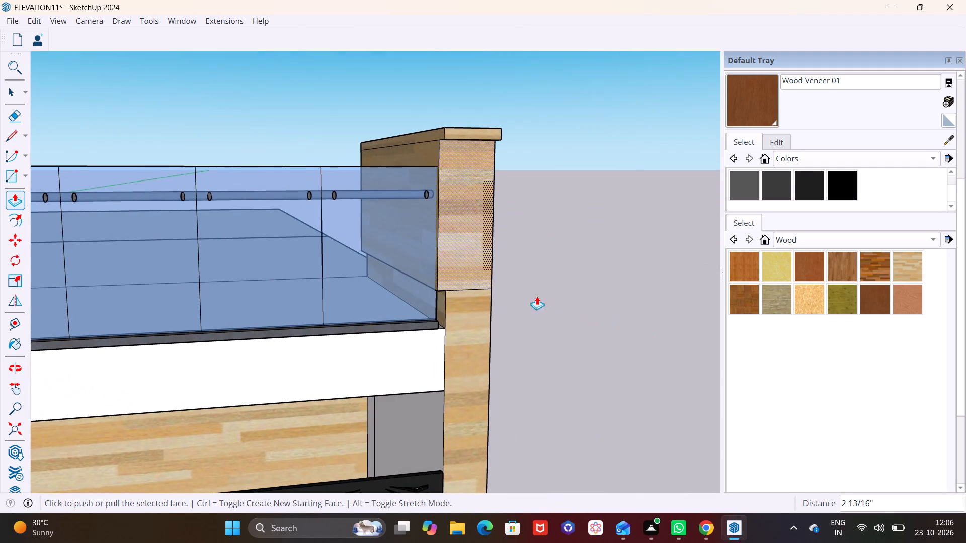
click(432, 154)
key(space)
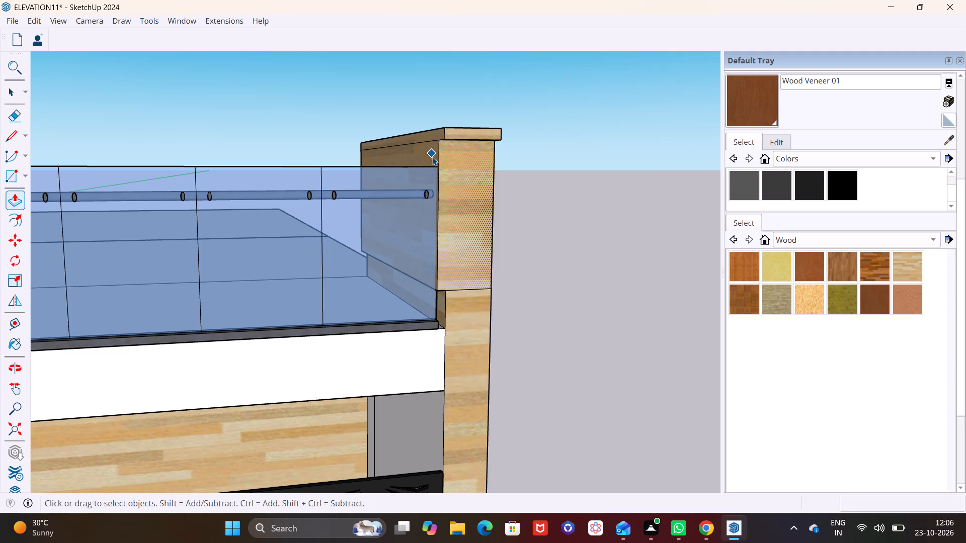
click(432, 157)
click(17, 201)
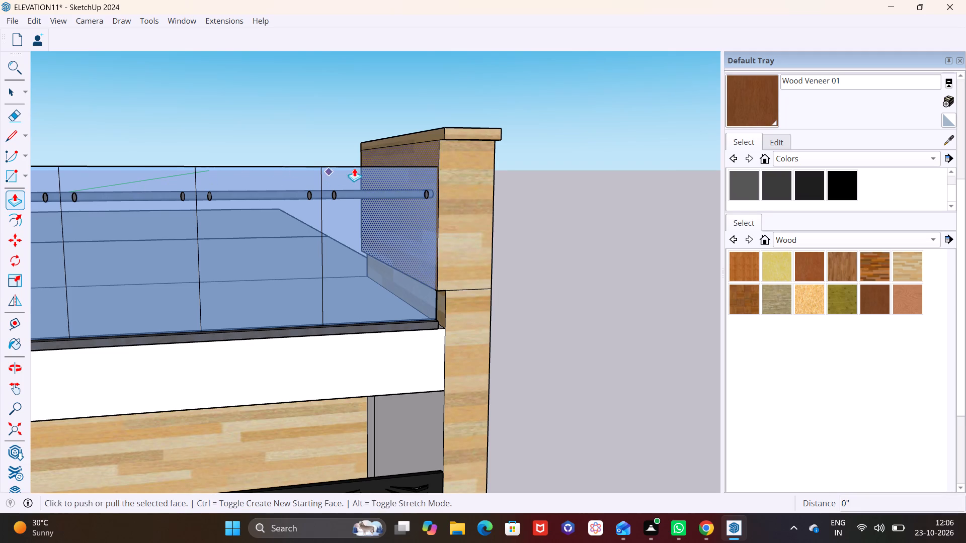
click(426, 156)
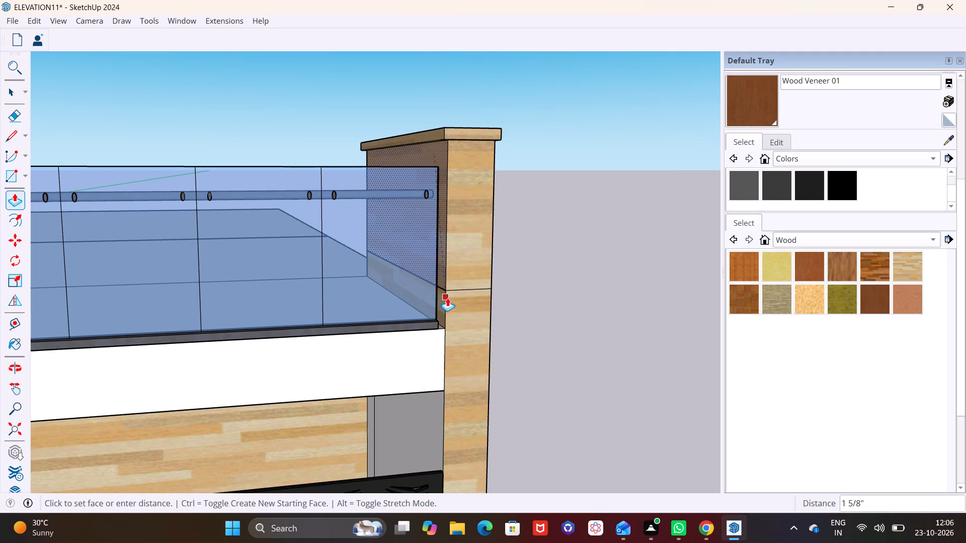
click(447, 298)
middle_drag(482, 274, 459, 278)
key(space)
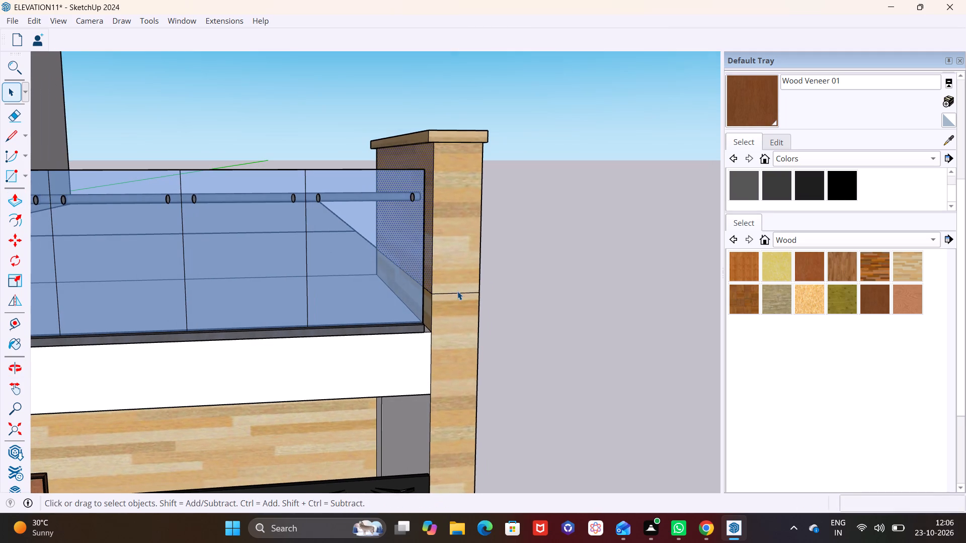
Delete the horizontal seam edges between the raised wood block and the pillar on the front, inner and outer sides.
click(457, 291)
click(455, 295)
key(Delete)
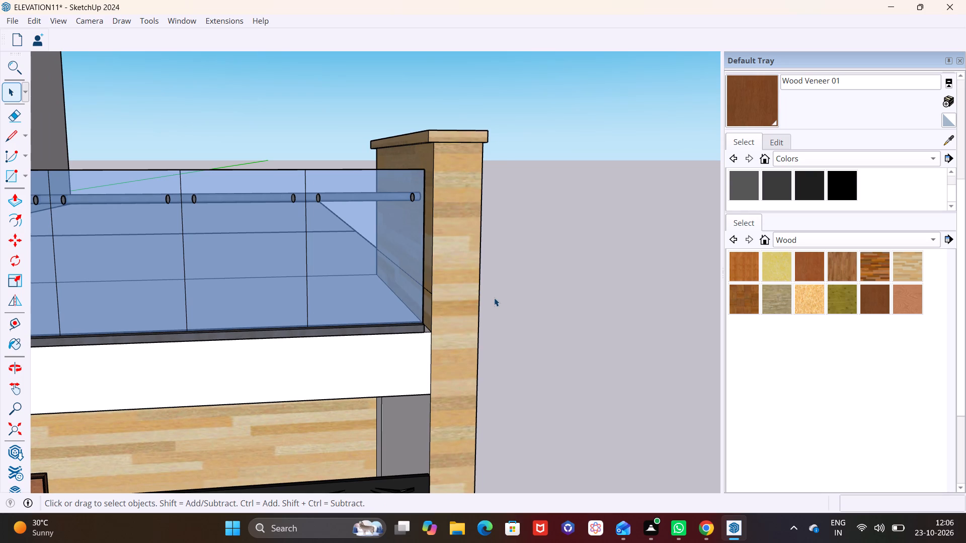
middle_drag(378, 259, 537, 374)
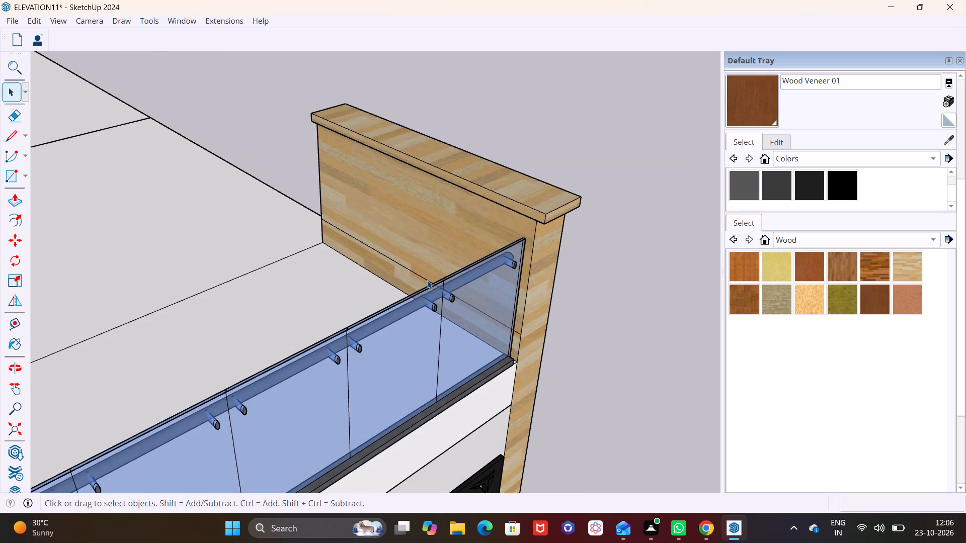
click(427, 280)
key(Delete)
scroll(428, 280, down, 3)
middle_drag(464, 294, 119, 216)
scroll(243, 236, up, 1)
scroll(293, 277, up, 3)
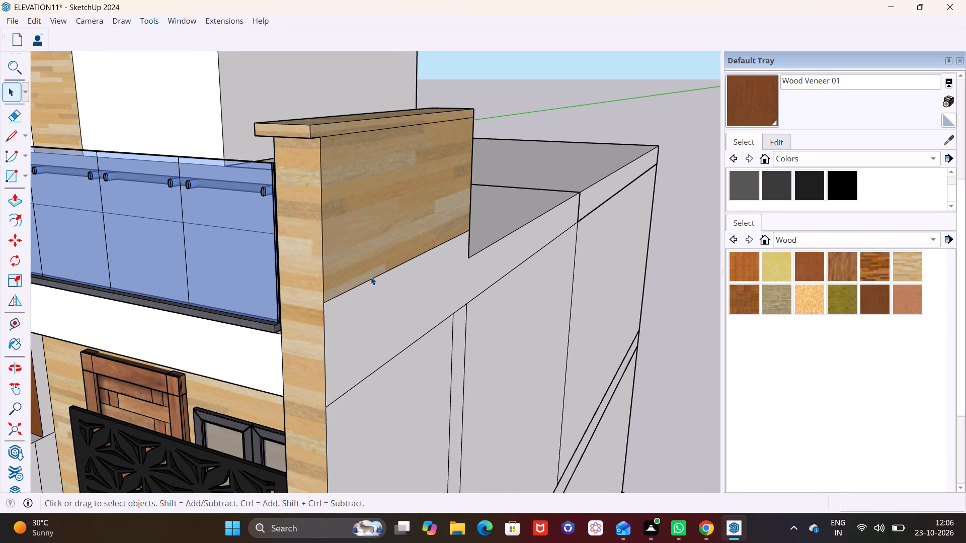
click(371, 278)
key(Delete)
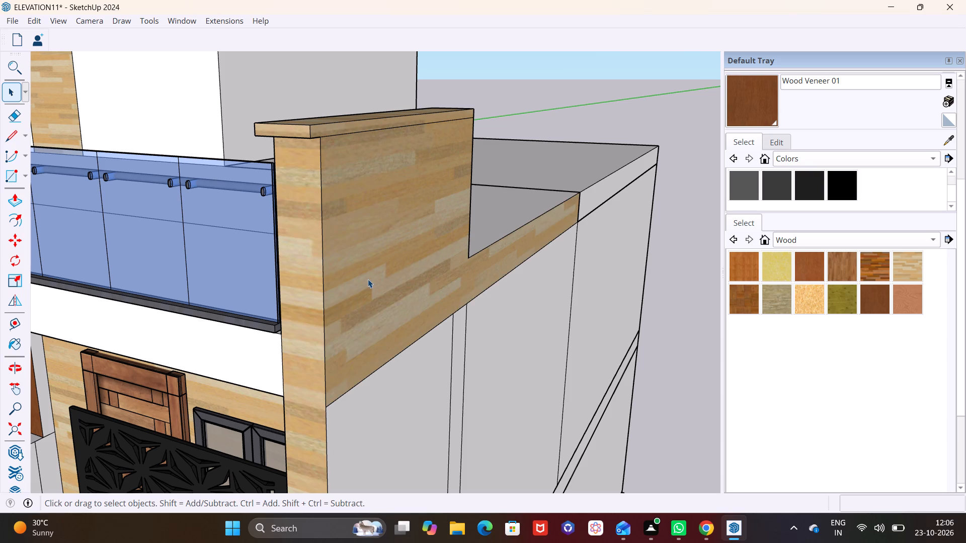
Examine the heightened wood pillar, its cap and the roof railing up close and against the whole front elevation.
scroll(360, 270, down, 2)
middle_drag(364, 275, 569, 301)
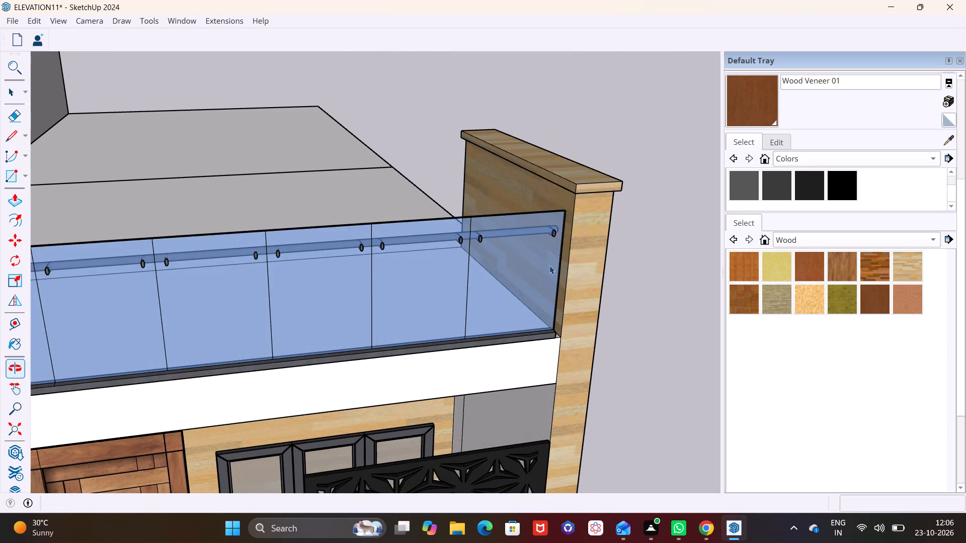
scroll(529, 235, up, 2)
middle_drag(540, 233, 479, 130)
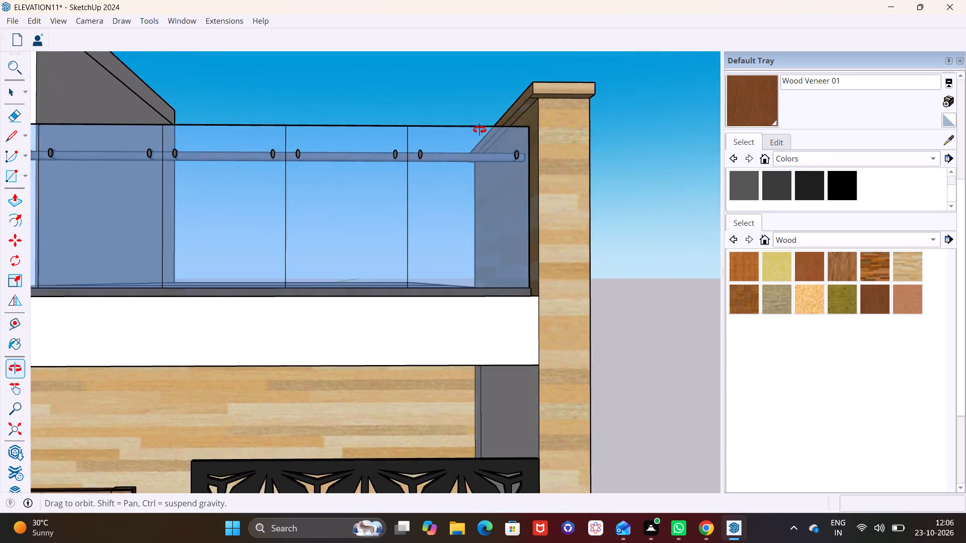
middle_drag(479, 130, 505, 257)
scroll(515, 254, down, 5)
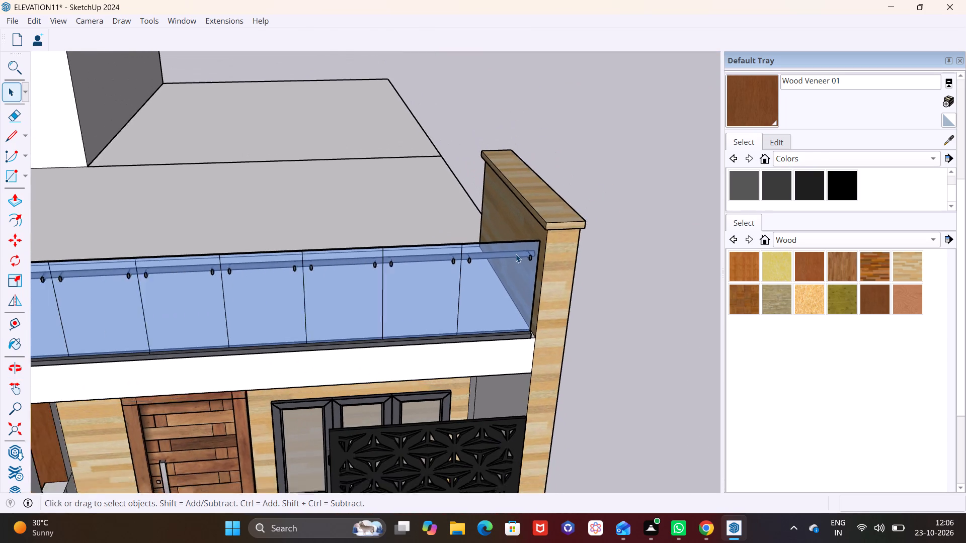
scroll(516, 254, down, 1)
middle_drag(515, 254, 540, 150)
scroll(521, 220, down, 10)
middle_drag(522, 292, 592, 265)
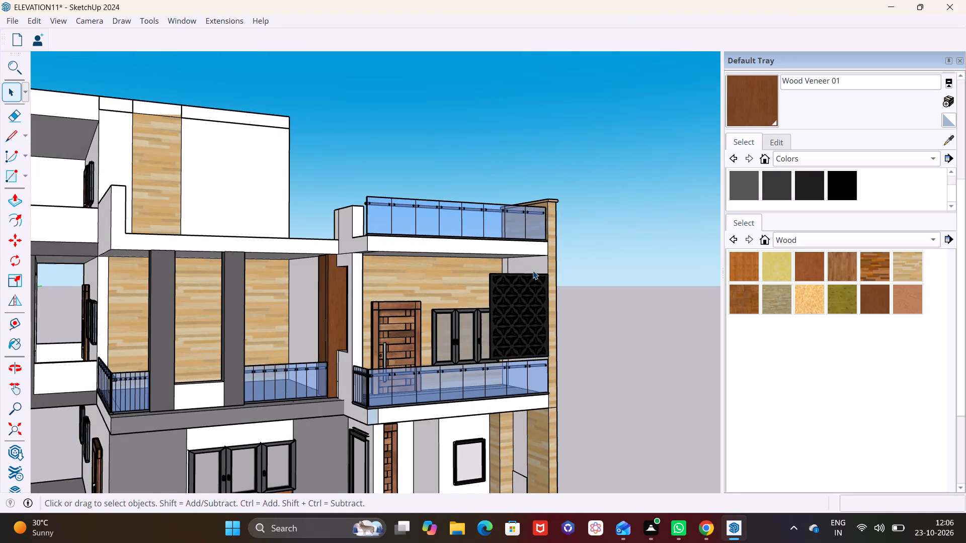
scroll(533, 270, down, 4)
shift+middle_drag(527, 272, 565, 335)
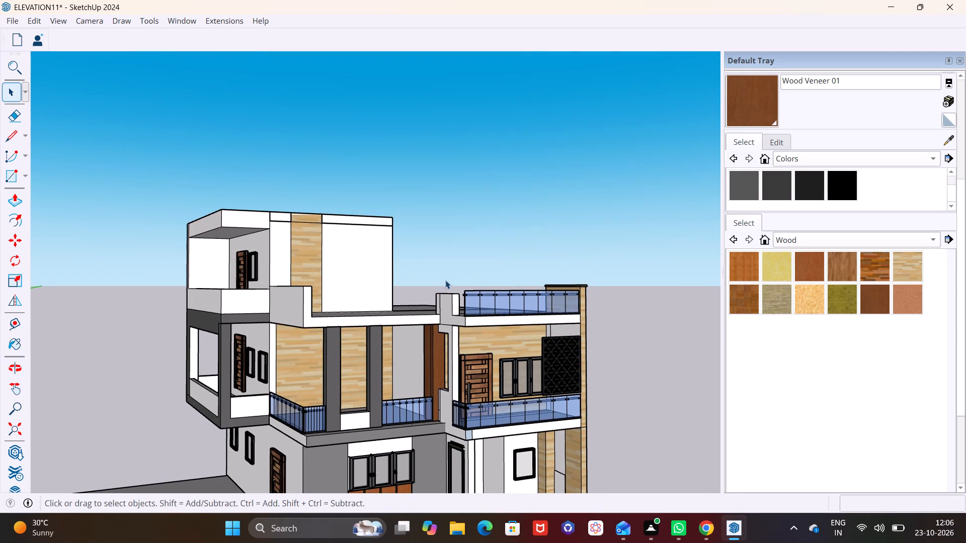
Draw a rectangle about 6 1/2" by 2' 10 7/8" on the inner face of the side roof parapet, at its front end.
middle_drag(445, 280, 418, 397)
scroll(351, 311, up, 1)
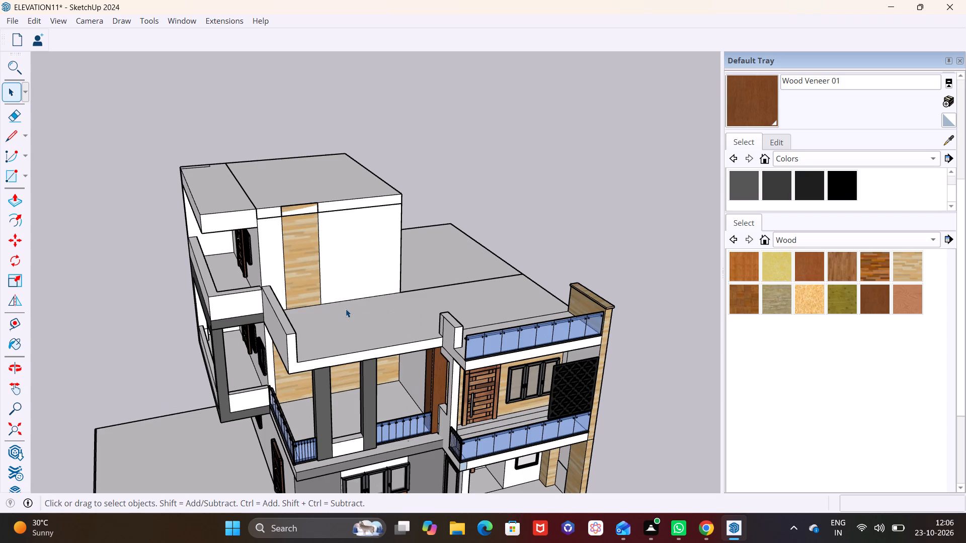
scroll(319, 326, up, 4)
middle_drag(367, 336, 113, 332)
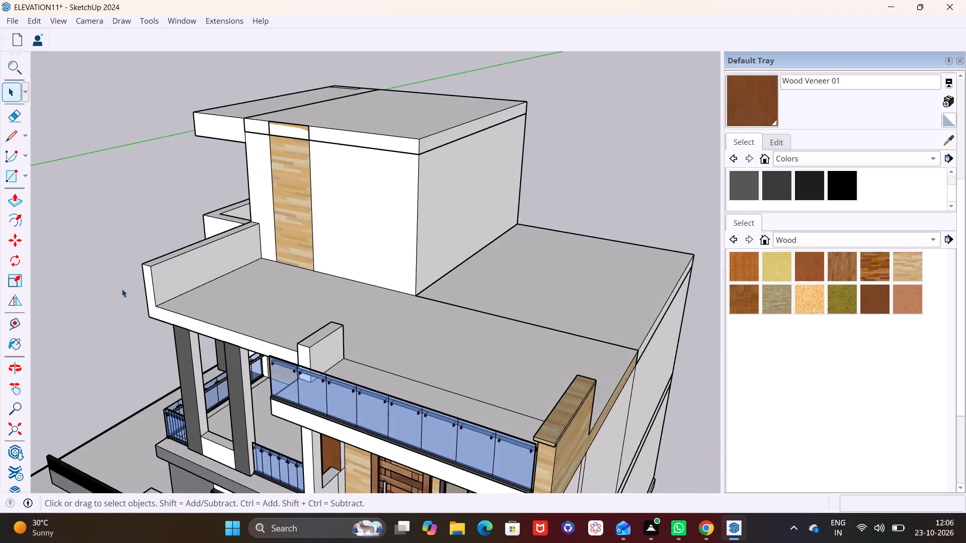
scroll(124, 287, up, 2)
click(25, 173)
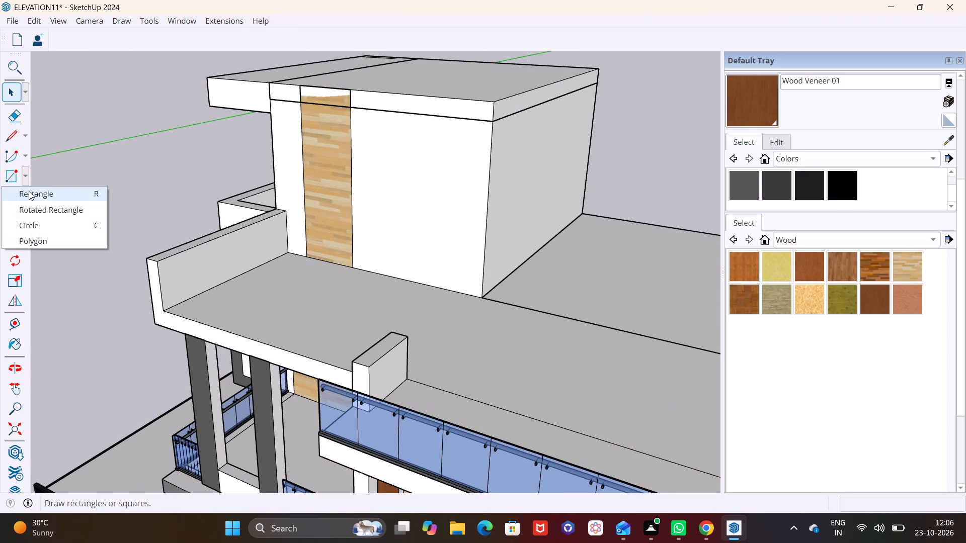
click(29, 191)
scroll(217, 267, up, 9)
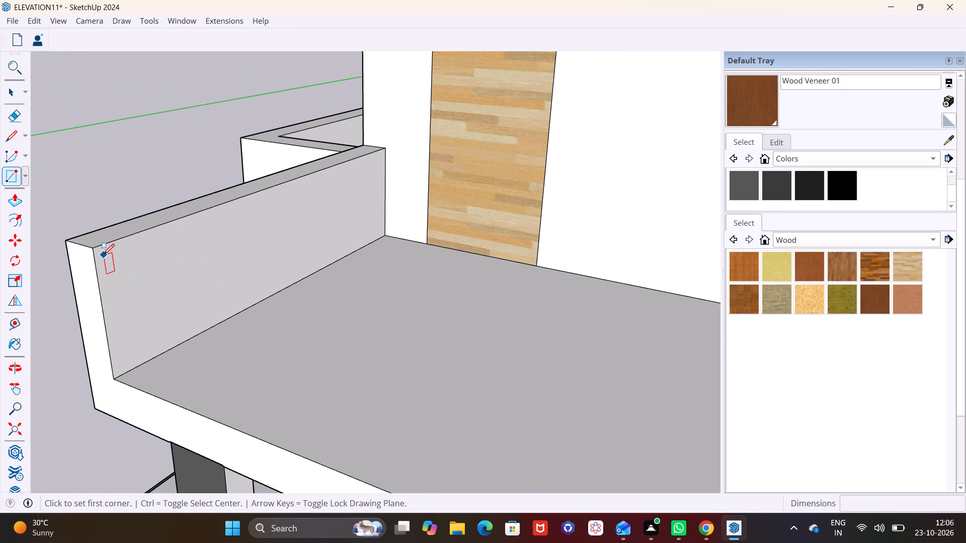
click(93, 248)
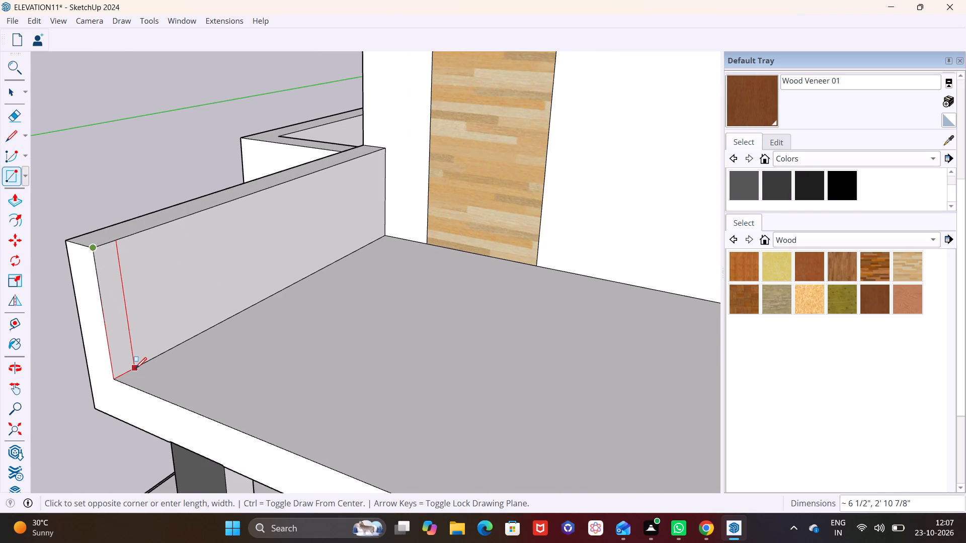
click(135, 369)
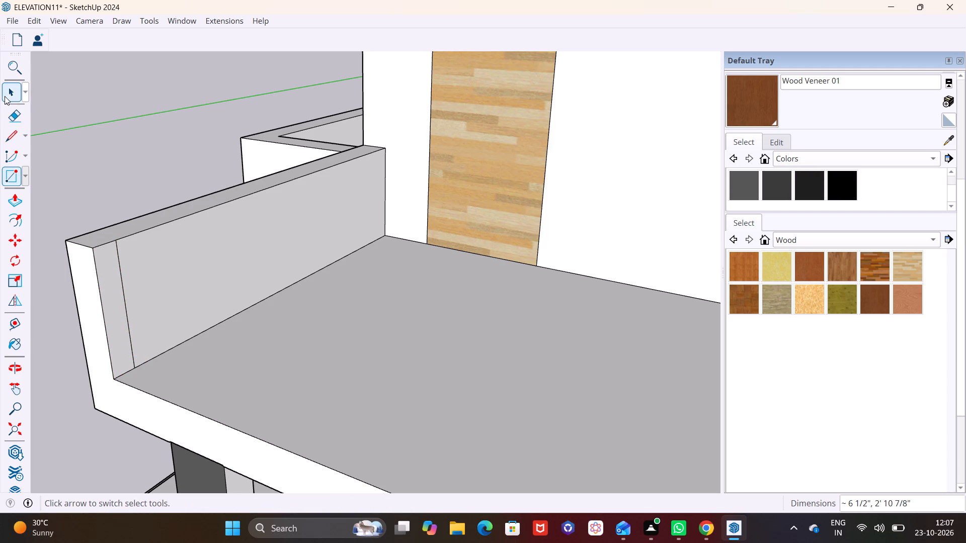
Extrude the rectangle on the side parapet about 14' 13/16" along the roof's front edge, ending at the short end block.
click(12, 96)
click(119, 286)
click(17, 200)
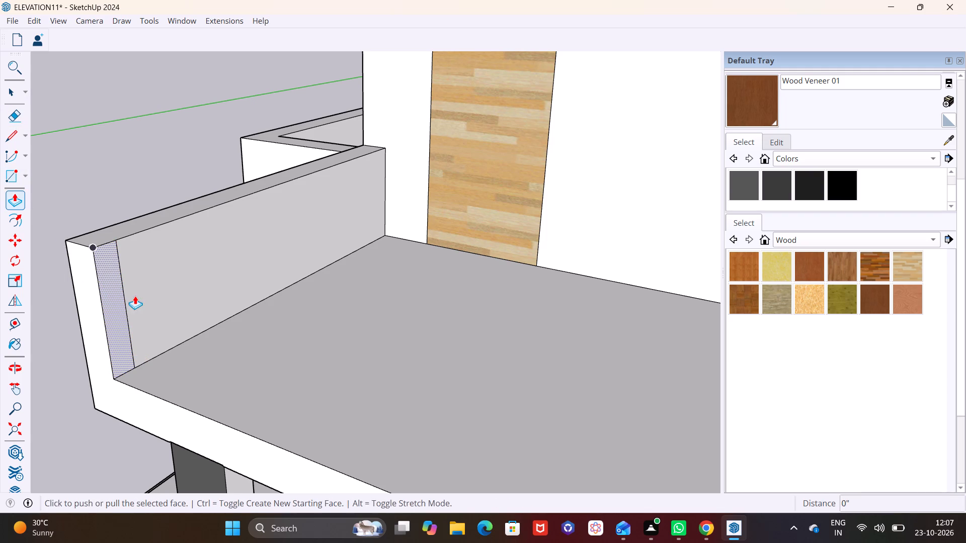
click(113, 305)
scroll(200, 359, down, 8)
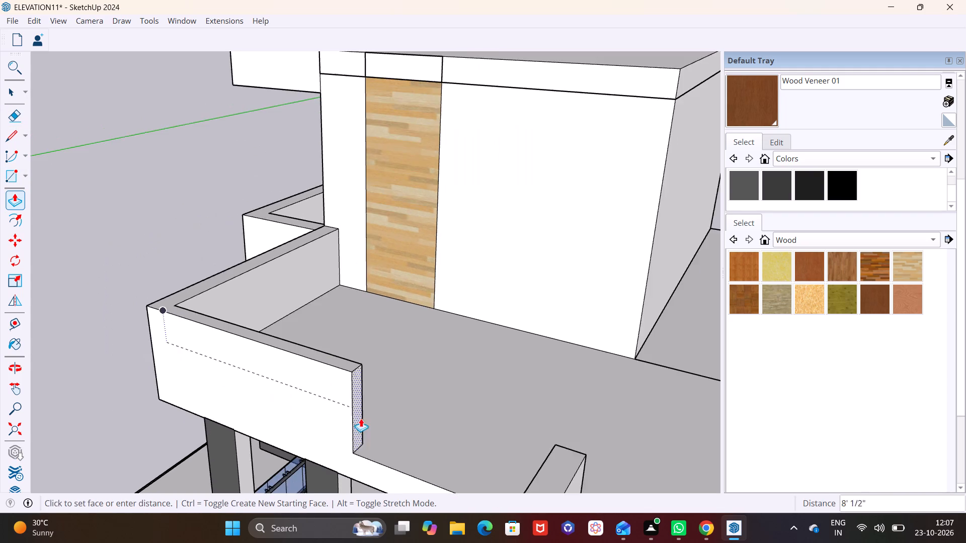
scroll(361, 418, down, 2)
middle_drag(526, 456, 482, 431)
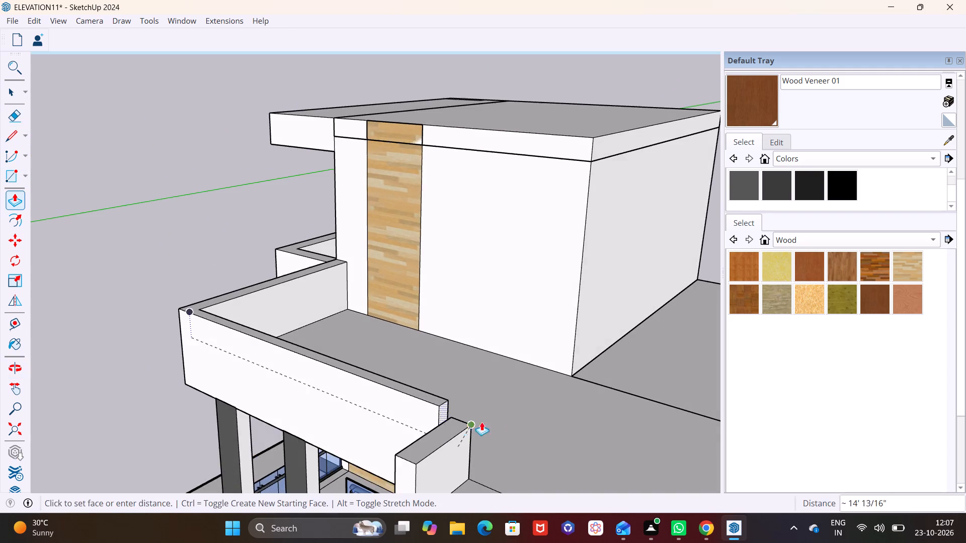
middle_drag(497, 424, 107, 392)
click(58, 338)
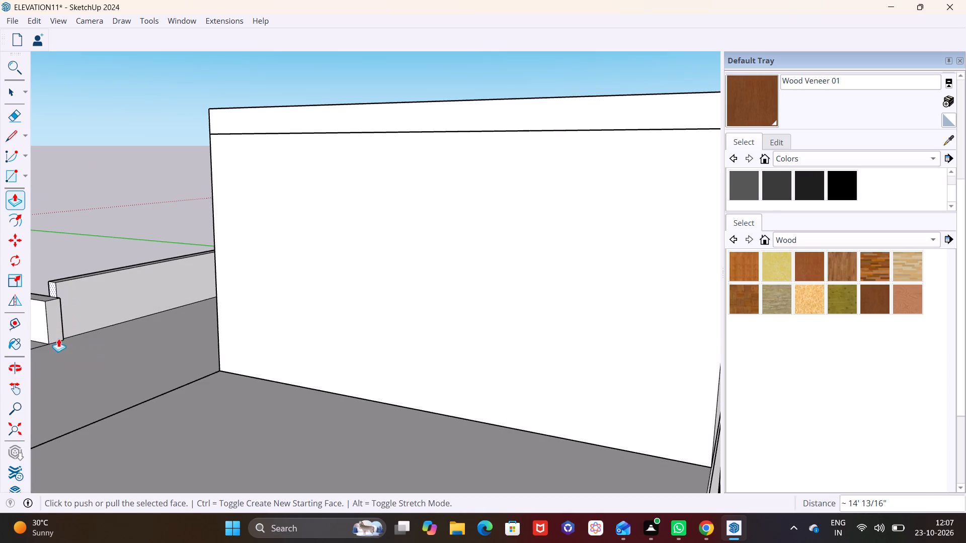
Raise the top of the short end block about 5 11/16", level with the top of the front parapet.
middle_drag(87, 326, 297, 379)
scroll(273, 369, up, 6)
middle_drag(309, 364, 305, 373)
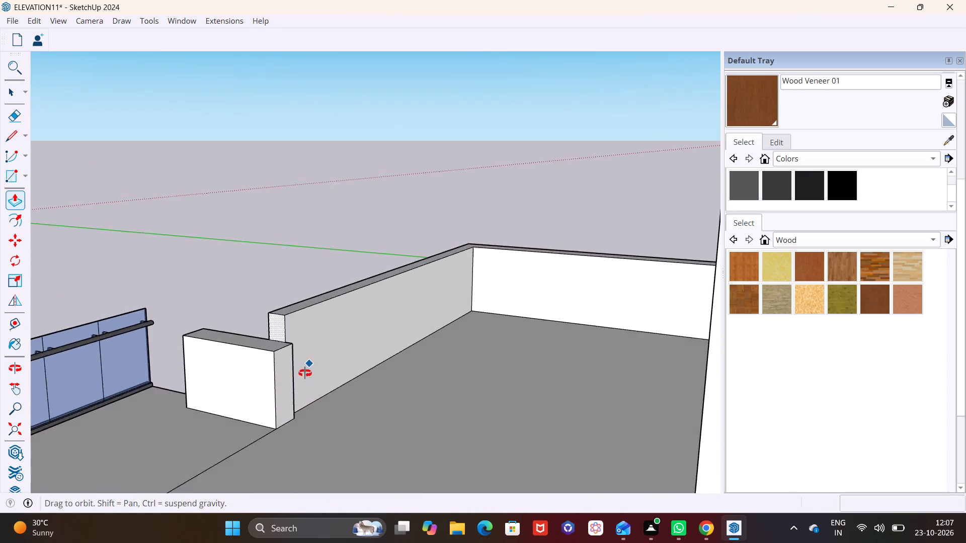
middle_drag(305, 373, 246, 435)
key(space)
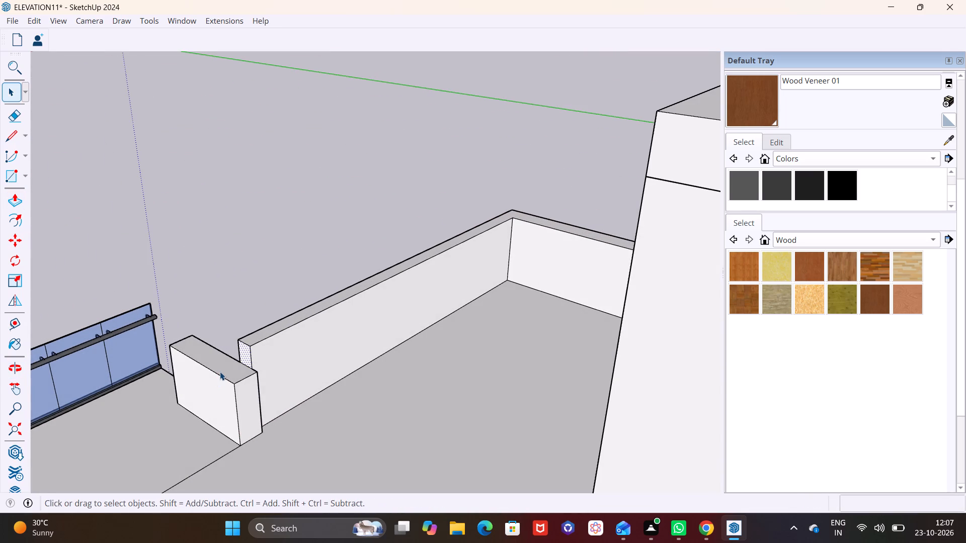
click(220, 372)
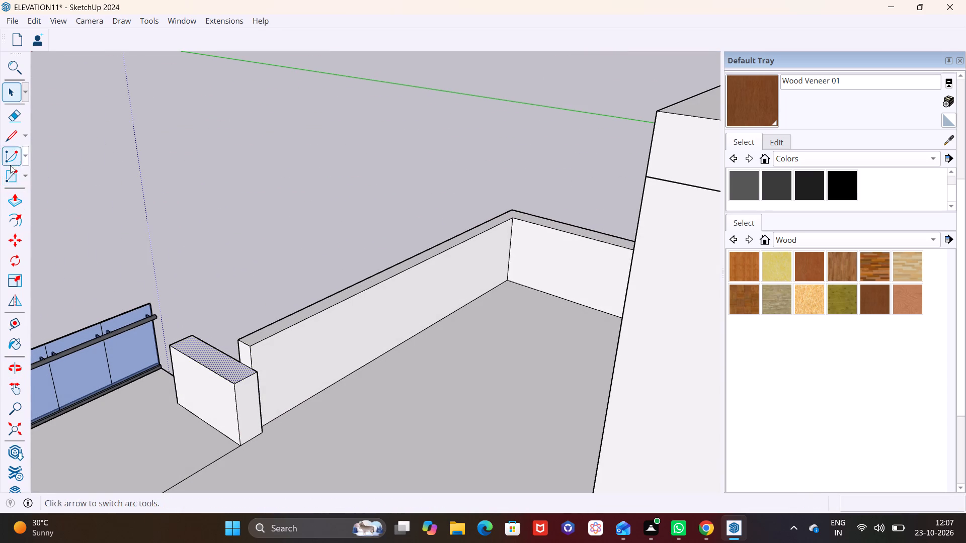
click(13, 196)
click(232, 367)
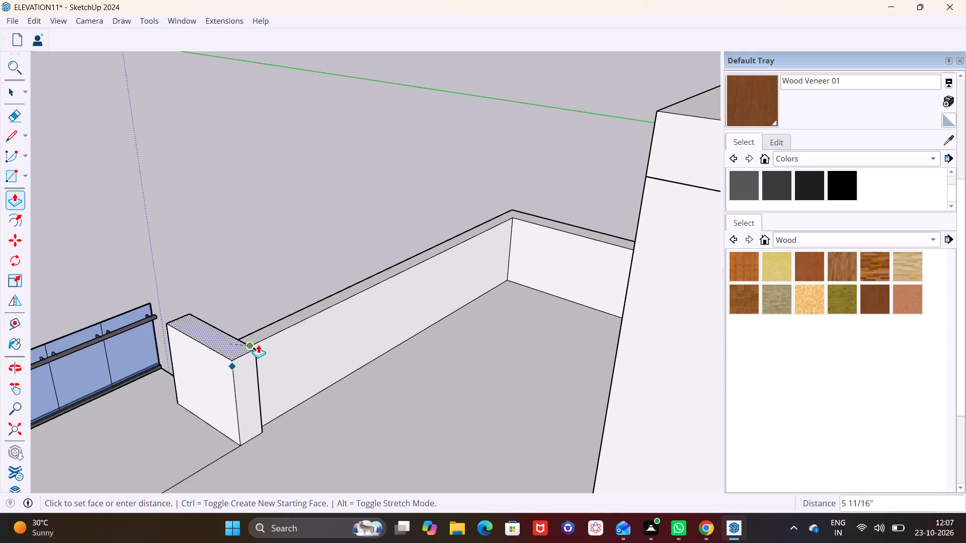
click(260, 343)
Push the end block's outer side face, facing away from the front parapet, in by about 4 1/8".
middle_drag(233, 393, 590, 435)
scroll(521, 438, down, 2)
middle_drag(462, 432, 624, 461)
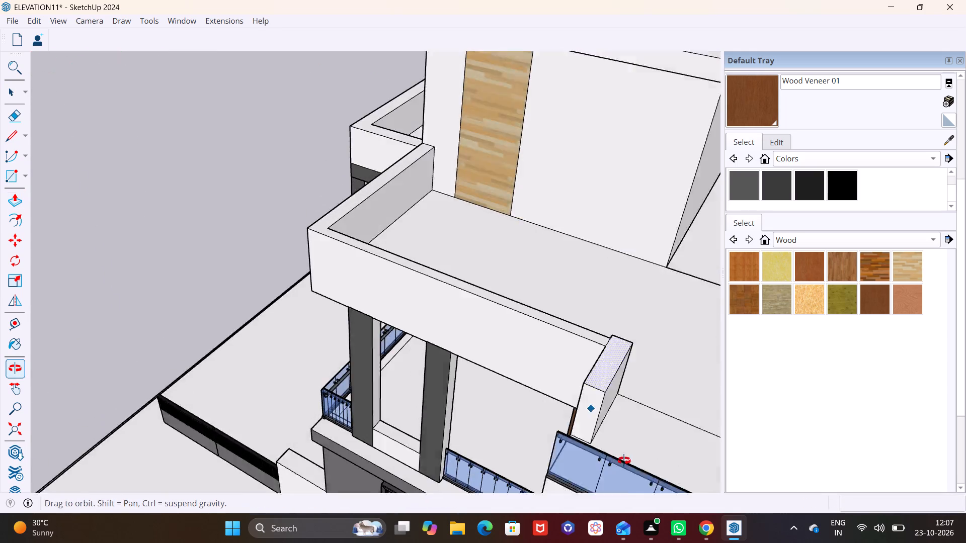
middle_drag(624, 461, 642, 453)
middle_drag(614, 400, 345, 411)
scroll(362, 373, up, 7)
middle_drag(374, 358, 331, 333)
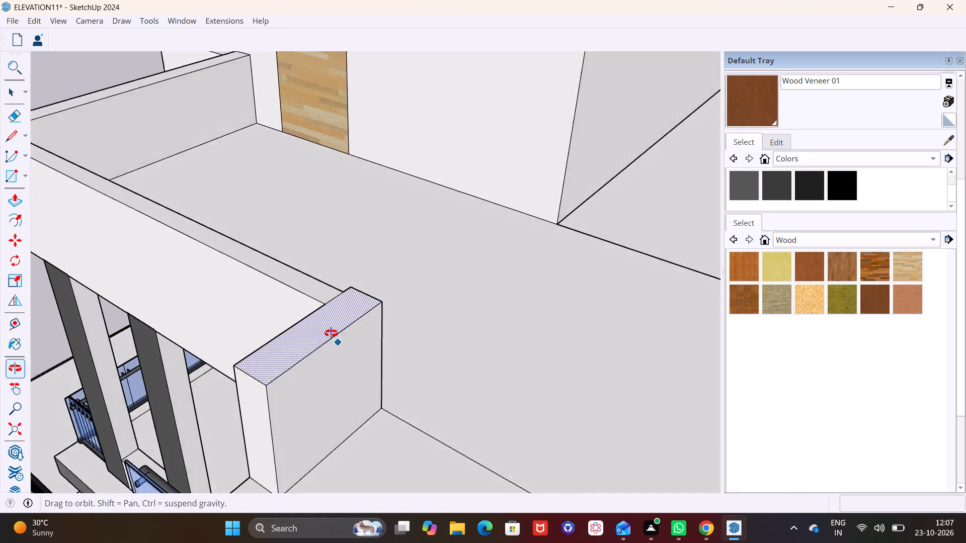
middle_drag(331, 333, 330, 309)
scroll(330, 309, up, 1)
click(14, 99)
click(314, 374)
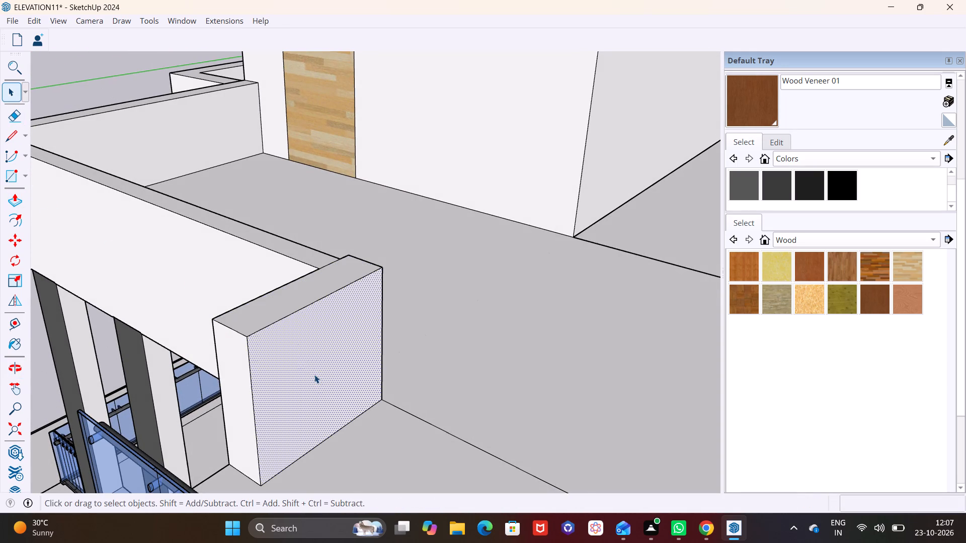
click(23, 203)
click(315, 355)
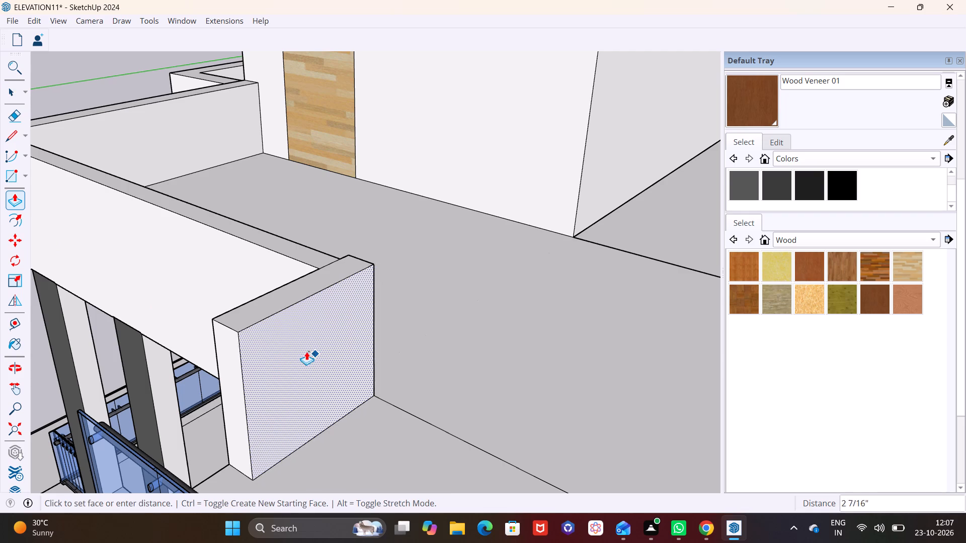
click(300, 348)
Push the end block's projecting inner end face back about 2 13/16", in line with the front parapet's inner face.
middle_drag(323, 370, 685, 495)
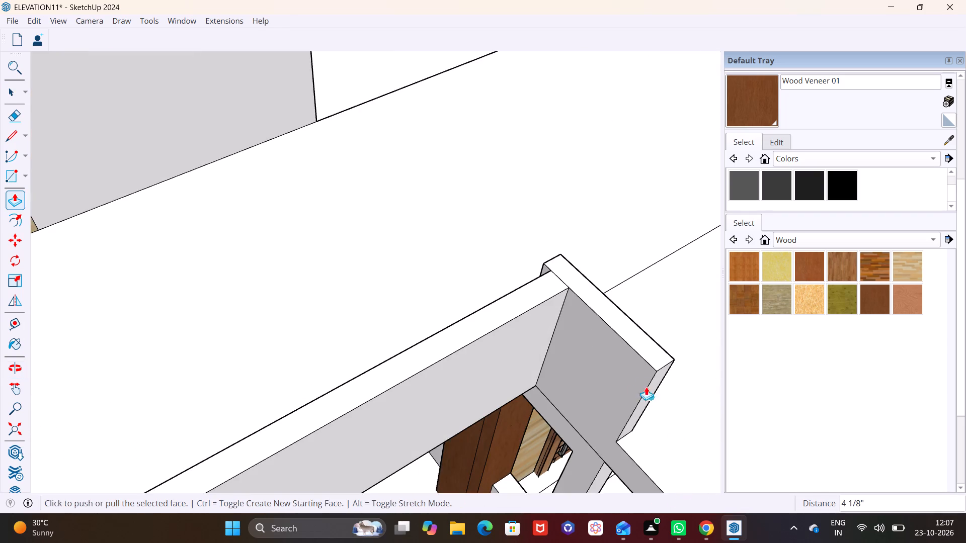
scroll(647, 377, up, 5)
middle_drag(502, 267, 709, 310)
middle_drag(444, 221, 305, 278)
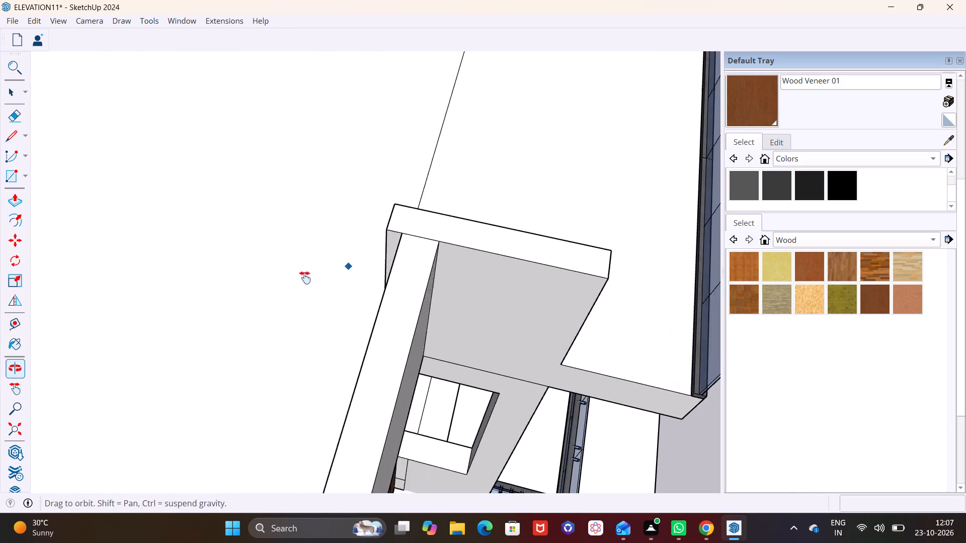
middle_drag(305, 278, 321, 273)
middle_drag(363, 339, 595, 261)
click(6, 86)
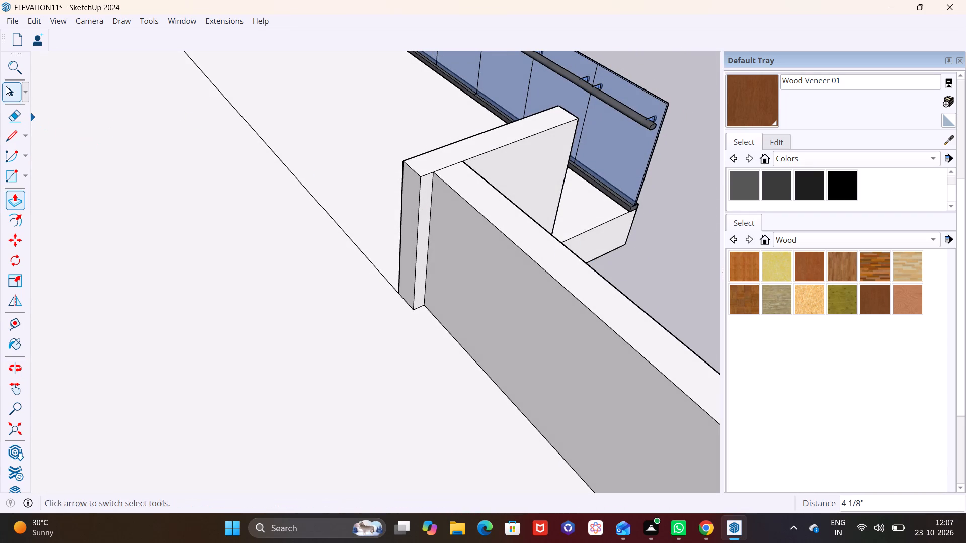
click(409, 223)
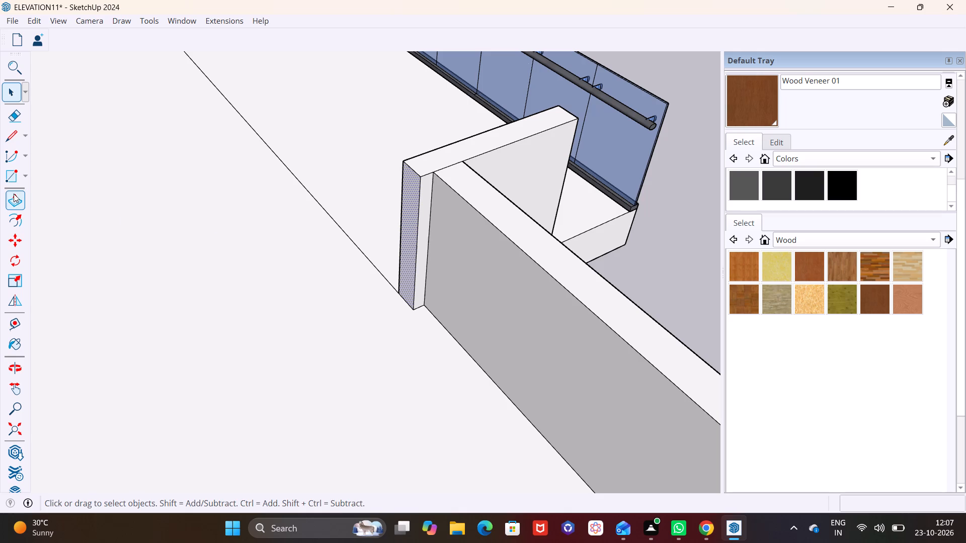
click(17, 202)
click(406, 220)
click(433, 213)
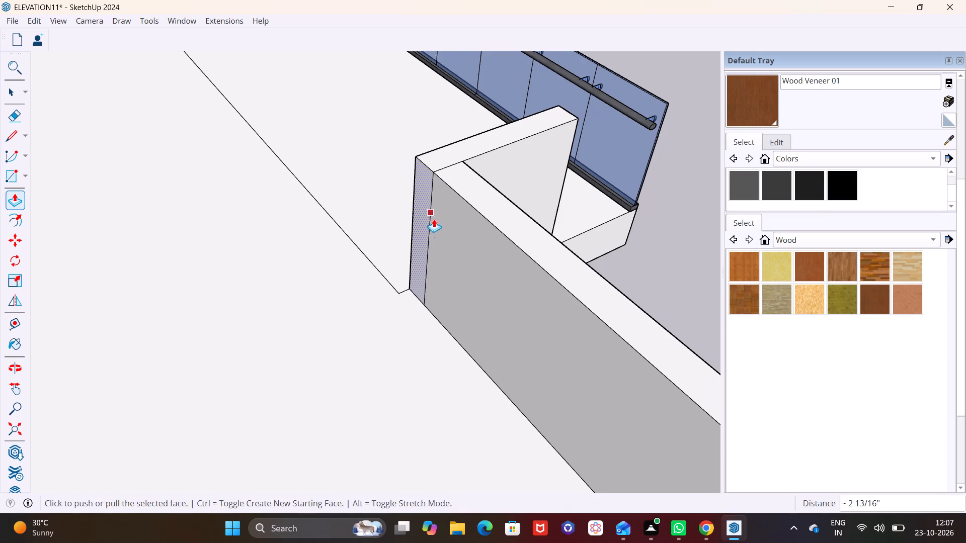
Copy the lower balcony's short side glass railing straight up about 11' 1 1/16" onto the roof edge beside the end block.
scroll(461, 265, down, 3)
middle_drag(627, 321, 224, 305)
scroll(222, 290, down, 2)
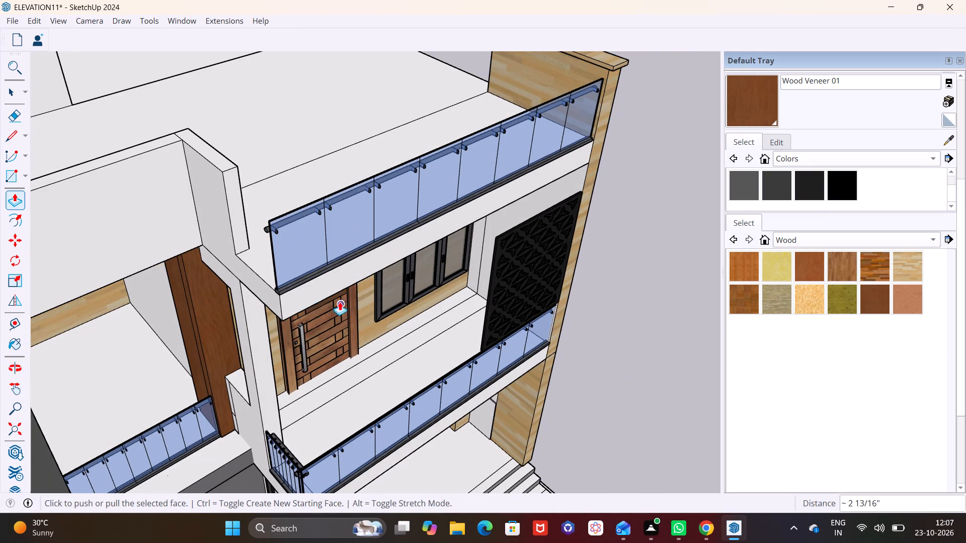
middle_drag(306, 267, 457, 241)
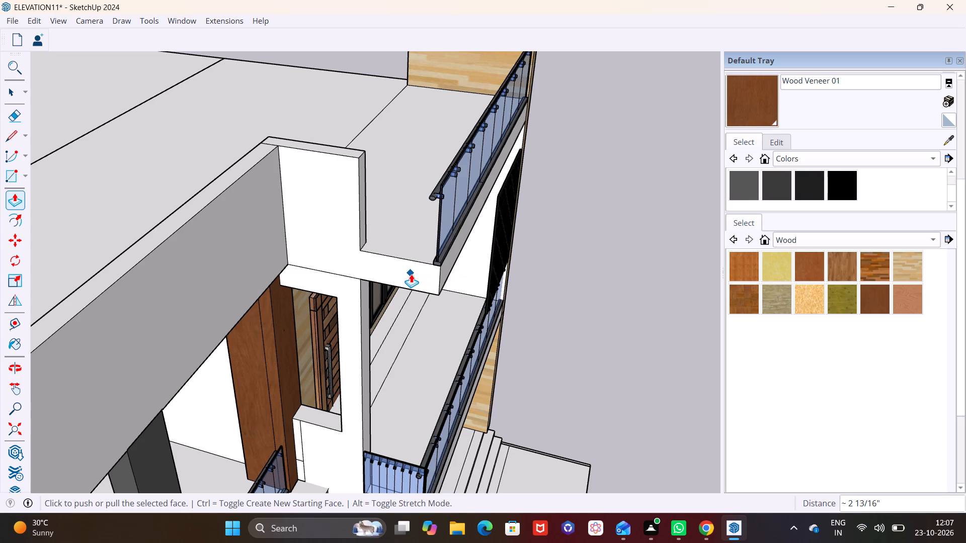
shift+middle_drag(402, 251, 396, 251)
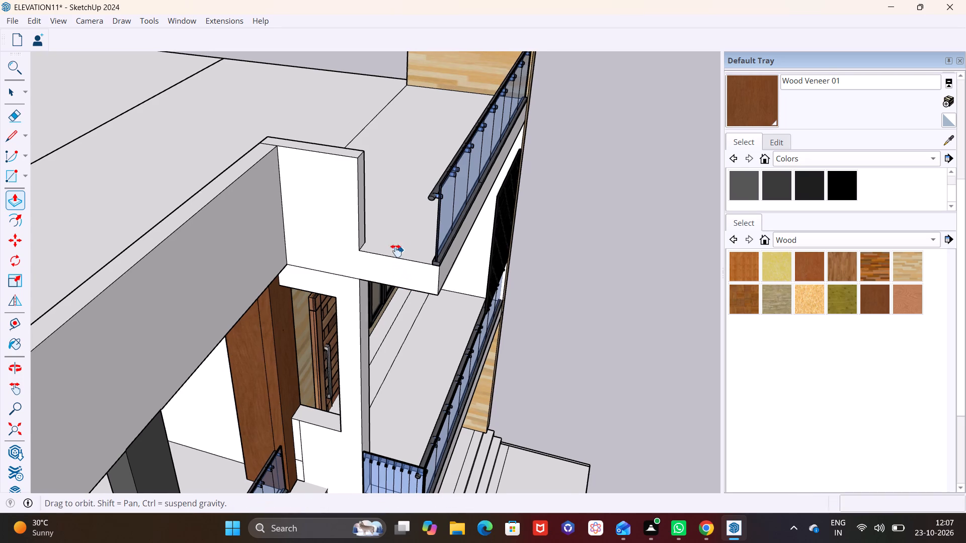
shift+middle_drag(396, 251, 383, 286)
middle_drag(383, 298, 424, 221)
scroll(409, 311, down, 1)
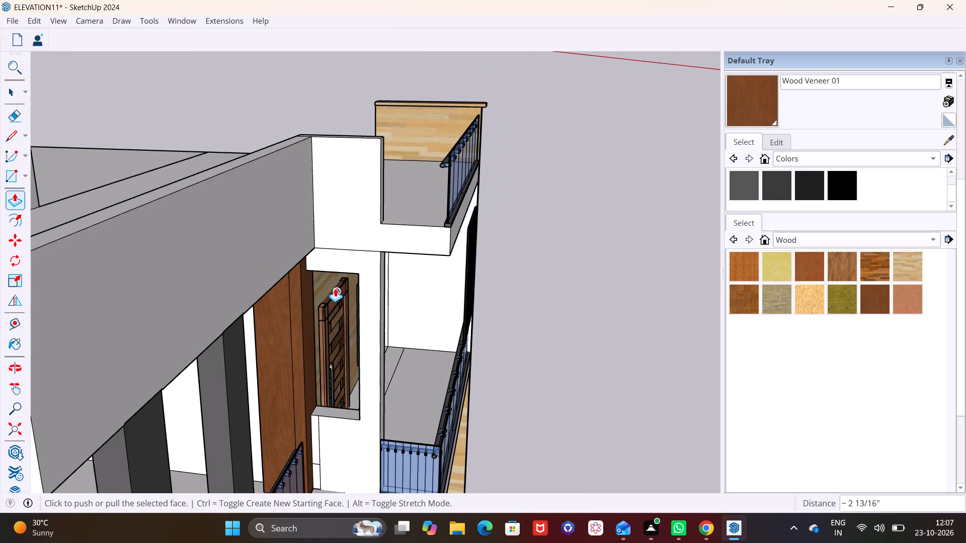
shift+middle_drag(332, 282, 328, 238)
key(space)
click(400, 403)
key(m)
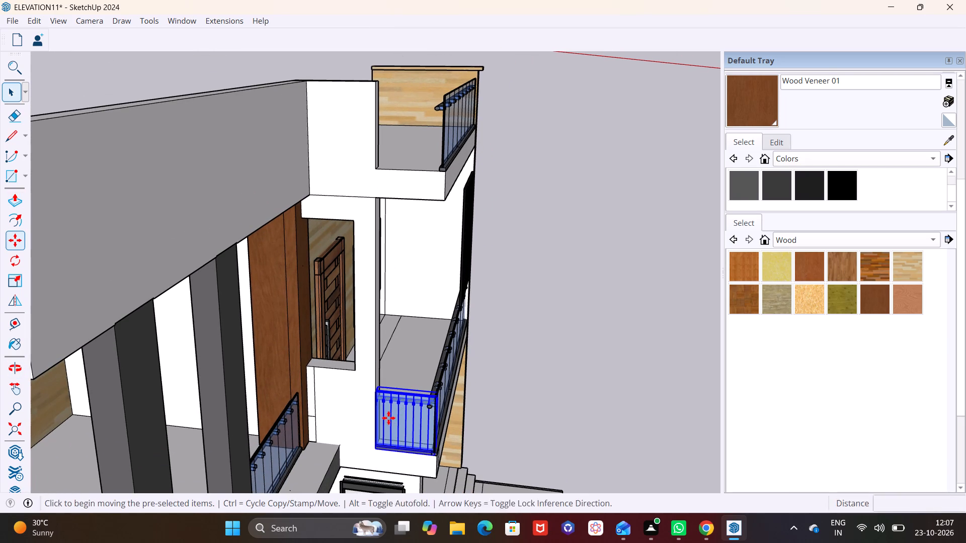
click(376, 392)
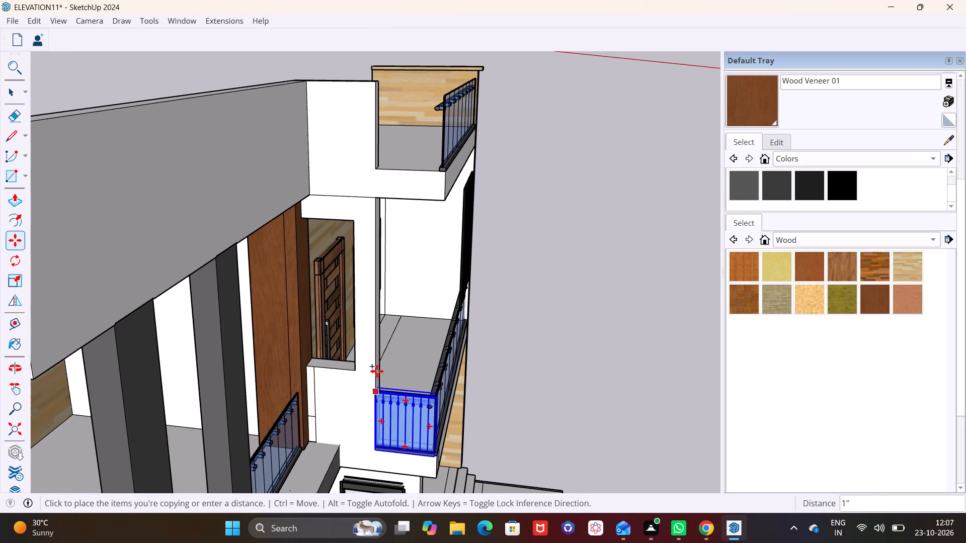
click(376, 92)
Scale the copied side railing along its length to about 0.90, pulling its outer end back from the long roof railing.
scroll(430, 105, up, 9)
middle_drag(452, 220, 251, 253)
scroll(317, 231, up, 5)
shift+middle_drag(405, 252, 278, 259)
middle_drag(351, 262, 461, 221)
scroll(410, 195, up, 2)
middle_drag(396, 200, 510, 227)
shift+middle_drag(443, 211, 361, 275)
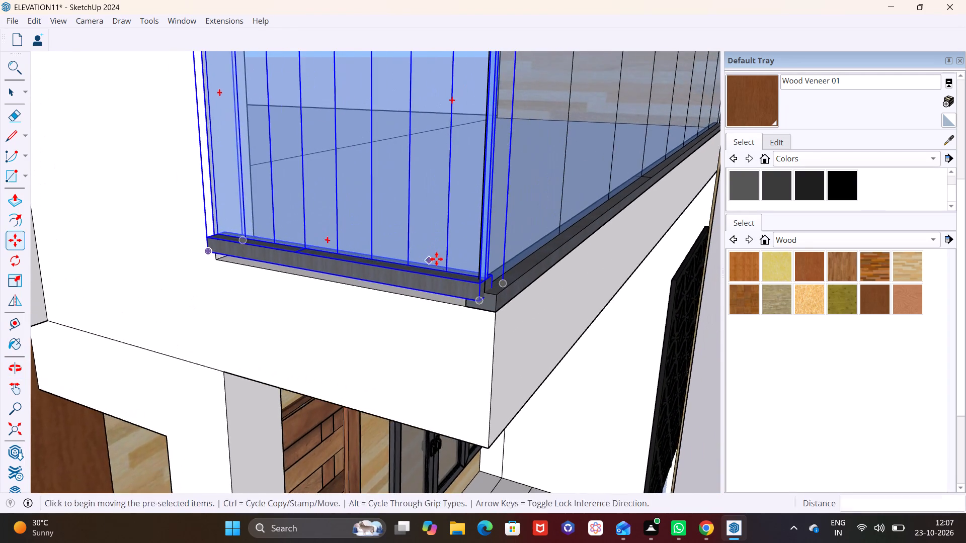
middle_drag(436, 259, 488, 189)
scroll(473, 205, down, 4)
shift+middle_drag(458, 221, 420, 333)
scroll(415, 298, down, 1)
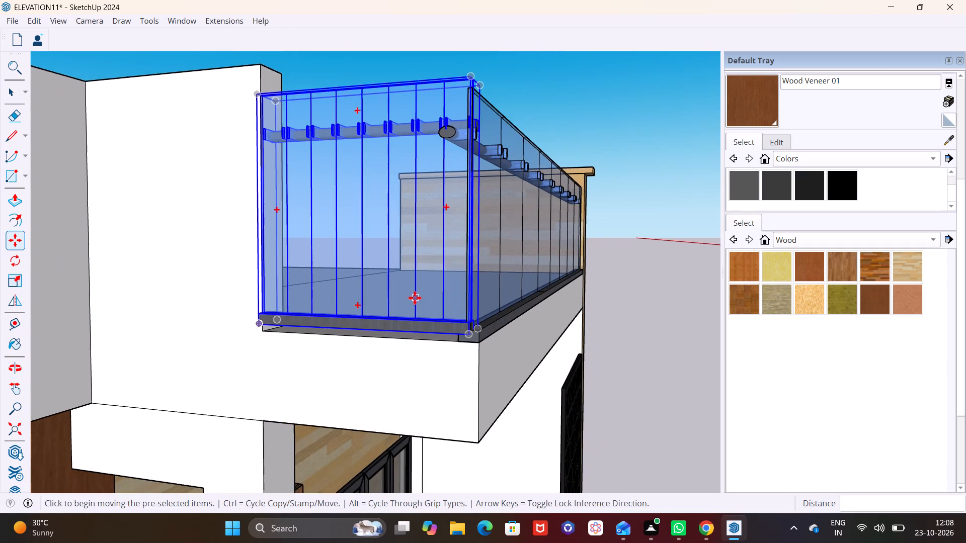
key(space)
click(376, 297)
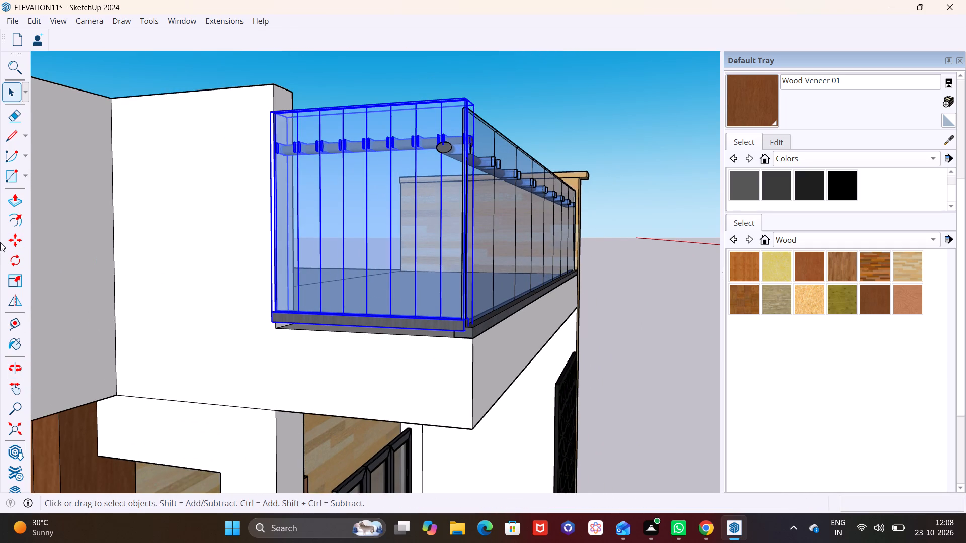
click(11, 225)
click(9, 282)
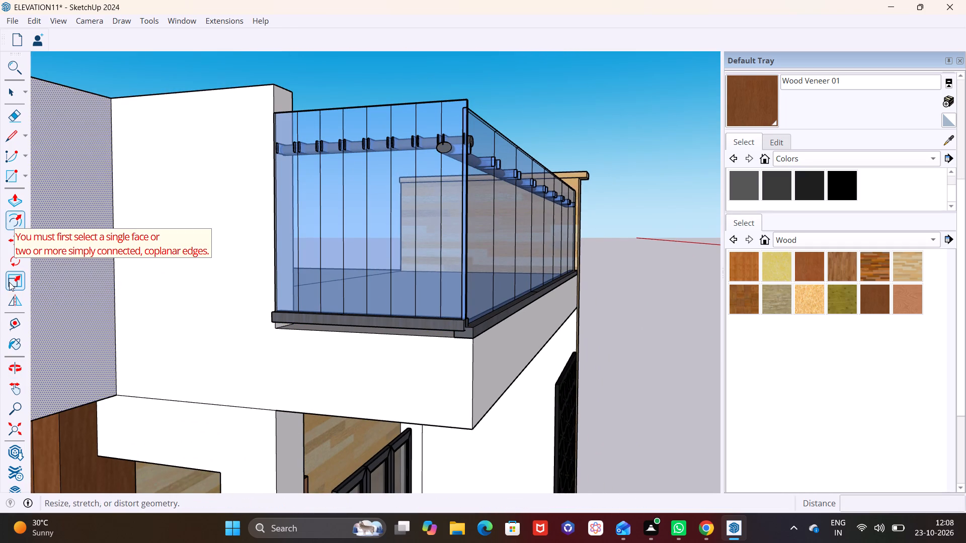
key(space)
click(385, 254)
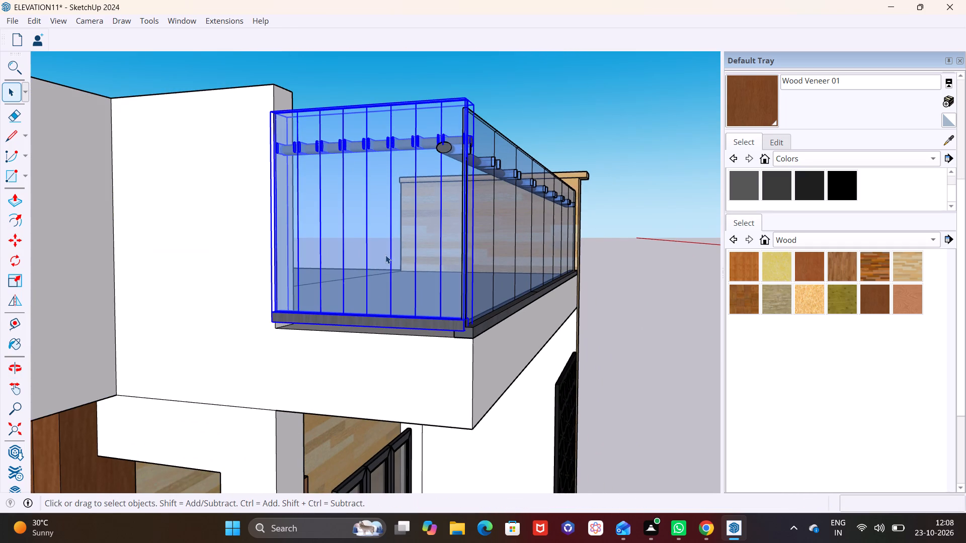
click(16, 277)
middle_drag(439, 202, 415, 251)
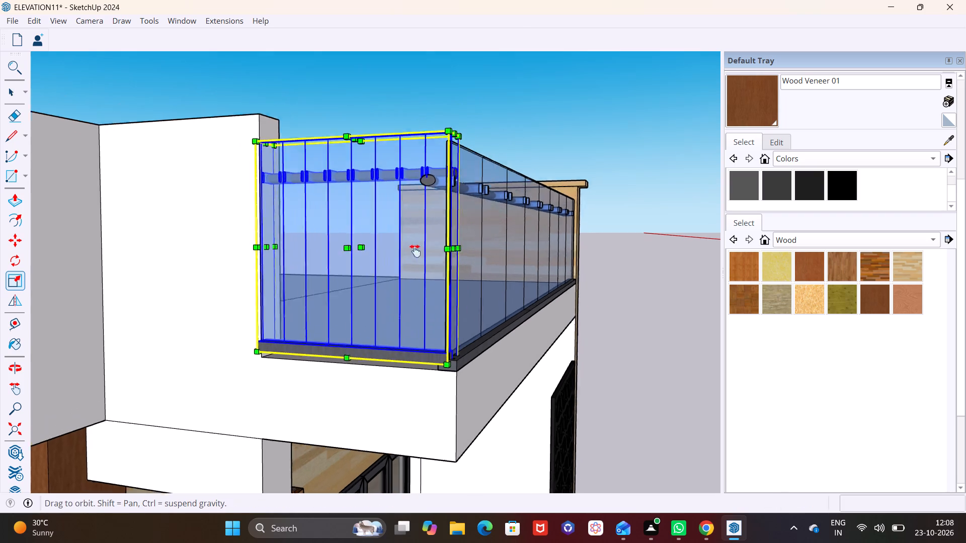
middle_drag(415, 251, 405, 298)
scroll(398, 321, up, 4)
middle_drag(461, 330, 369, 357)
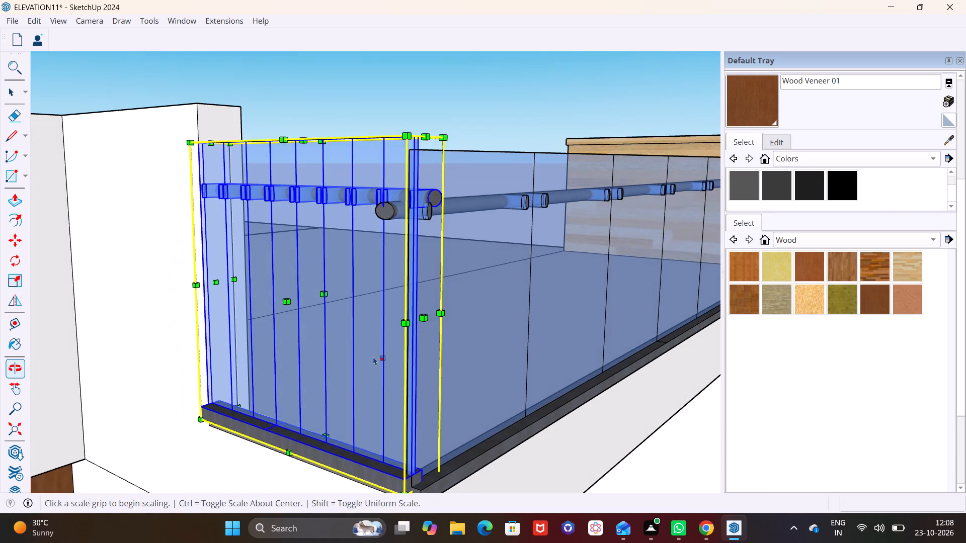
click(425, 322)
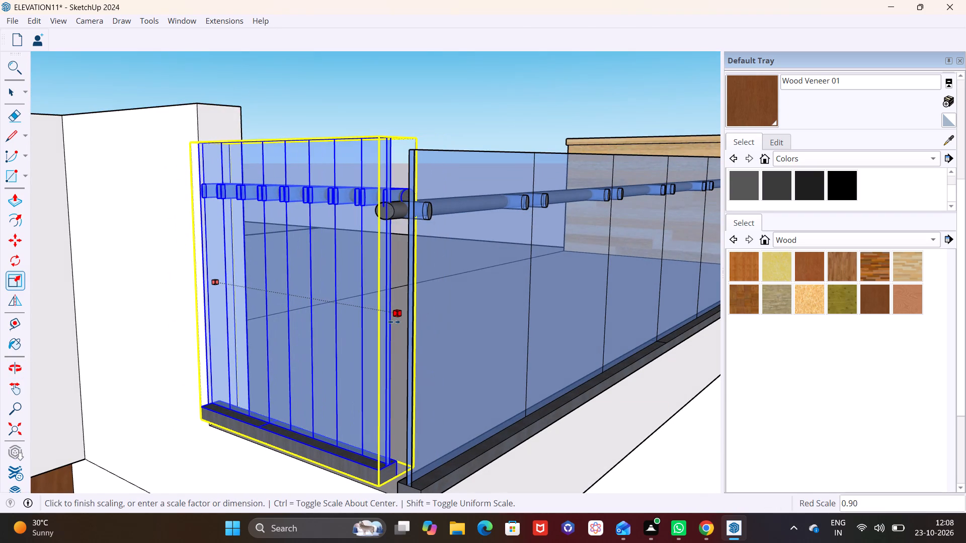
click(396, 324)
Move the shortened side railing so its base's lower outer corner meets the end of the long roof railing's base.
middle_drag(472, 414, 566, 353)
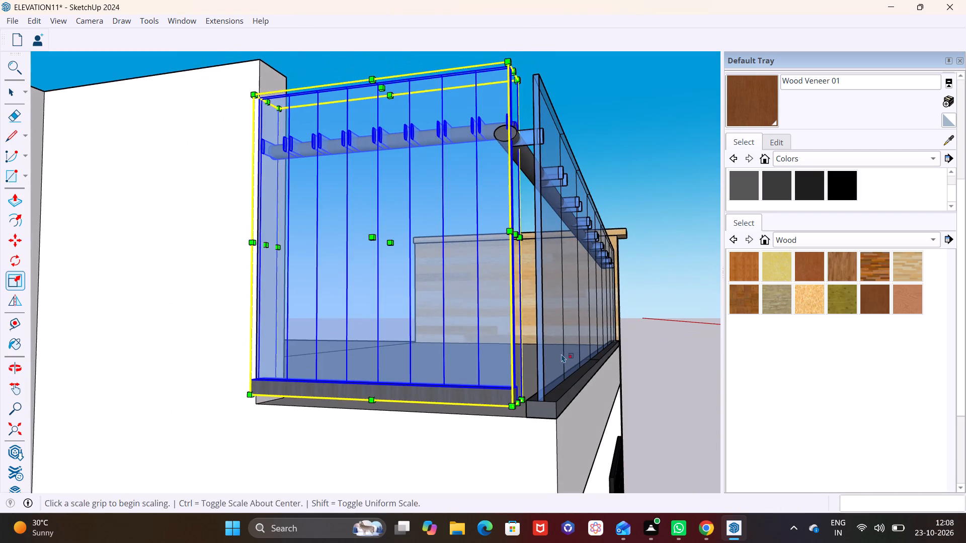
key(m)
click(517, 404)
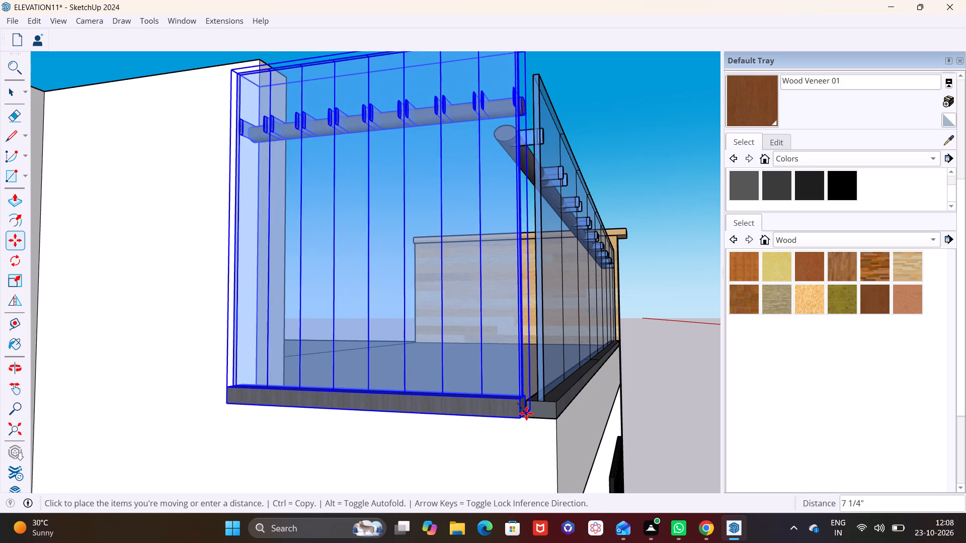
click(529, 413)
key(space)
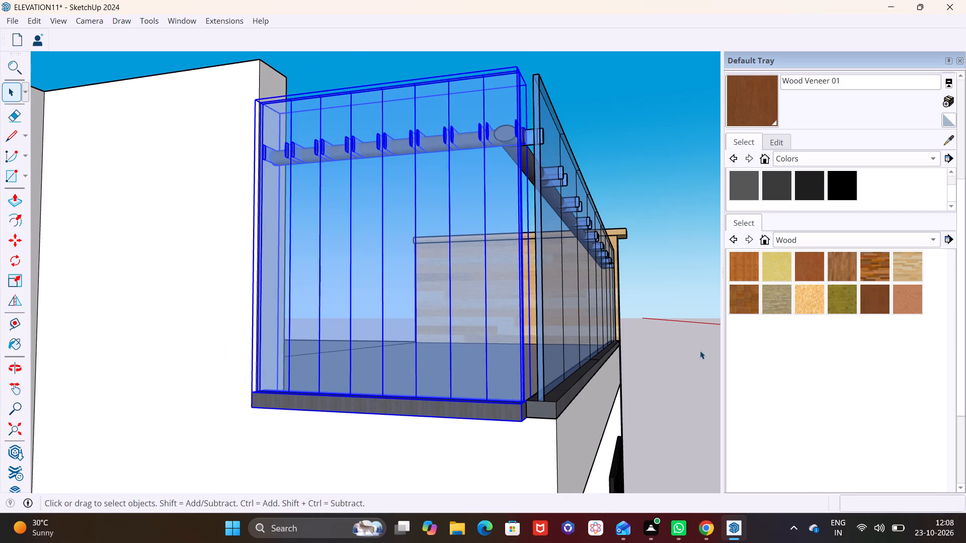
click(688, 359)
Move the roof's side railing inward so its base's outer lower corner meets the inner lower corner of the long railing's base end.
middle_drag(688, 359, 513, 373)
scroll(465, 382, up, 1)
shift+middle_drag(468, 378, 486, 225)
middle_drag(473, 245, 425, 365)
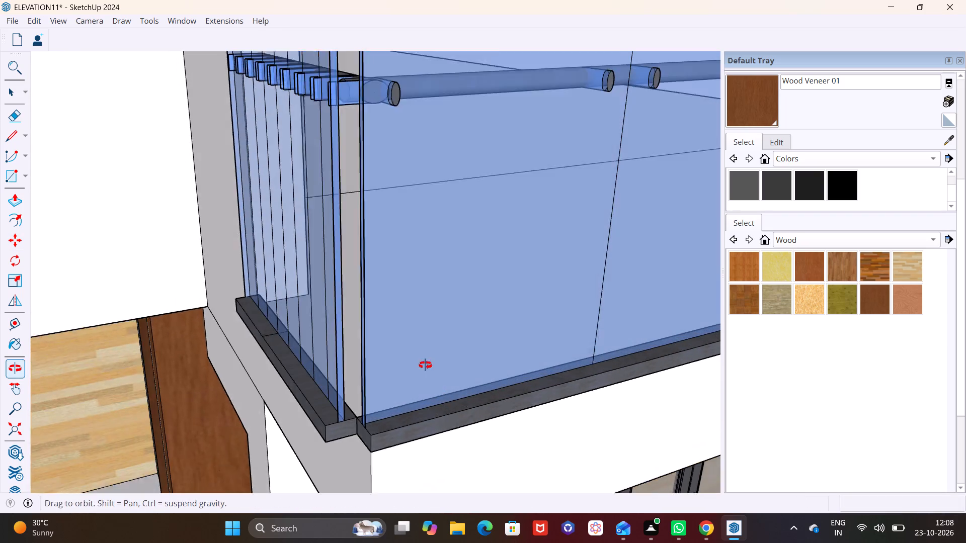
middle_drag(425, 365, 424, 367)
scroll(331, 405, up, 3)
shift+middle_drag(356, 374, 350, 270)
click(309, 321)
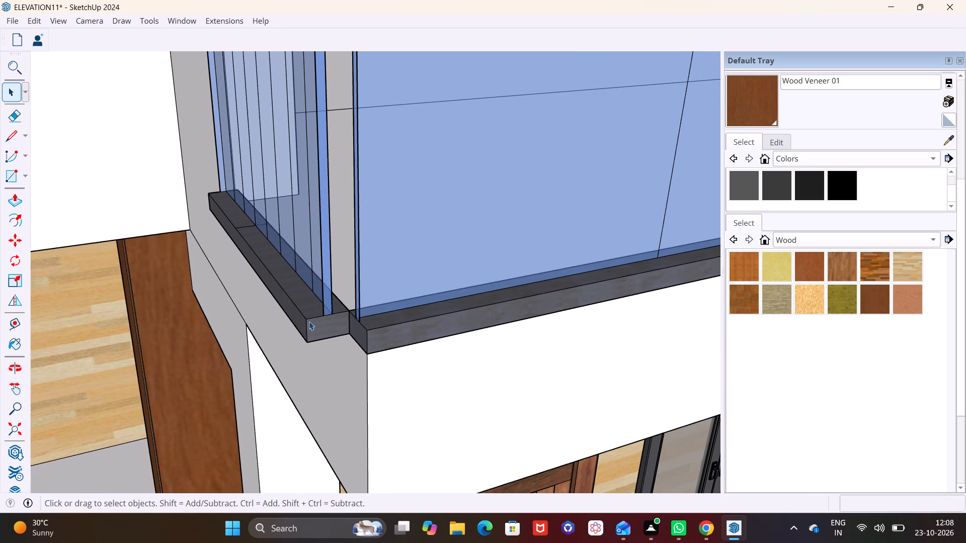
key(m)
click(306, 342)
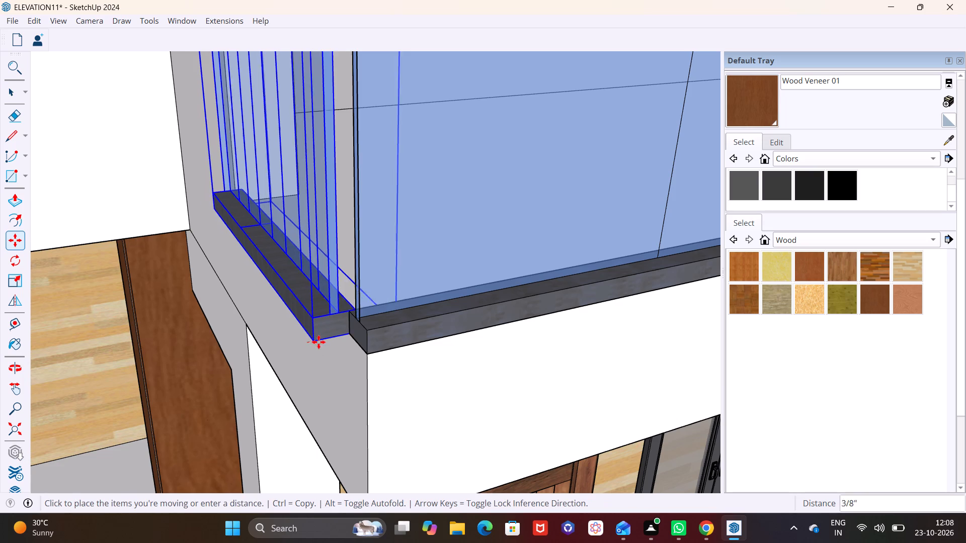
click(349, 335)
click(304, 333)
key(space)
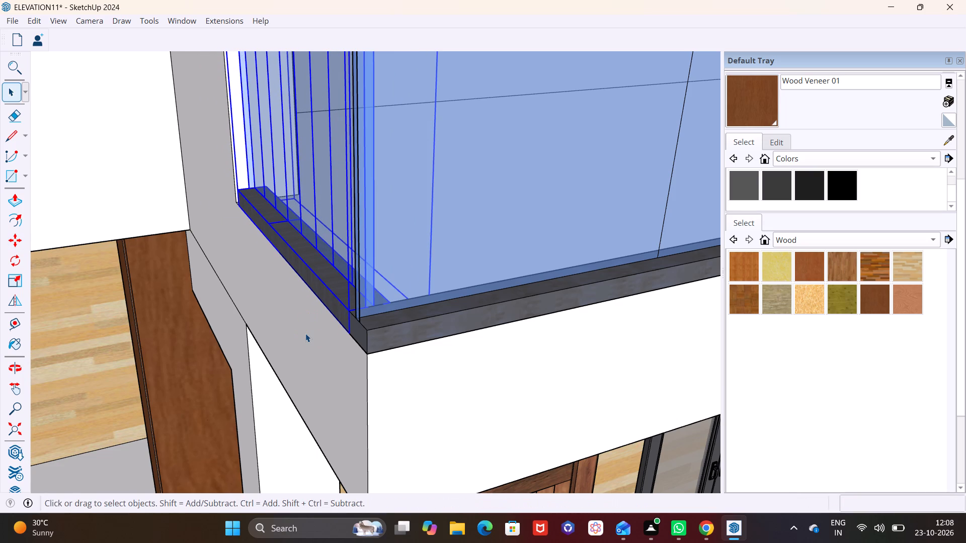
click(305, 333)
scroll(309, 335, down, 9)
middle_drag(358, 343, 594, 296)
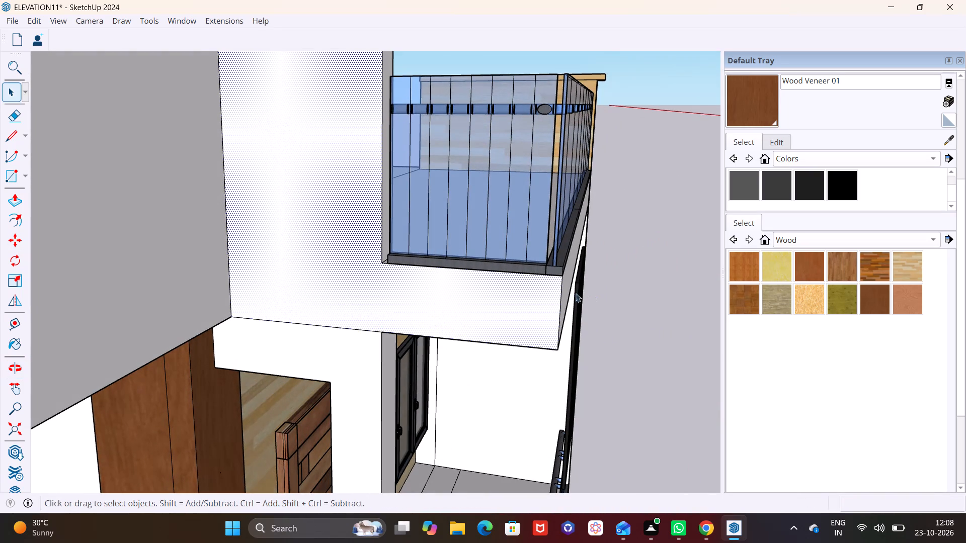
scroll(536, 277, down, 3)
key(space)
click(614, 332)
Delete the horizontal seam edge on the end block's side face, just above the wall opening beneath the roof.
scroll(566, 294, down, 8)
middle_drag(561, 293, 336, 266)
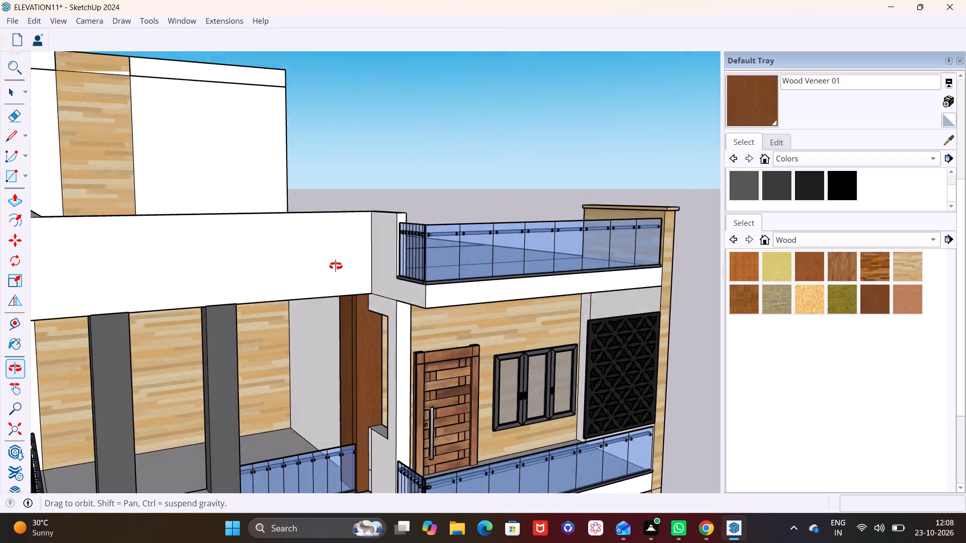
middle_drag(336, 266, 319, 278)
scroll(367, 254, down, 4)
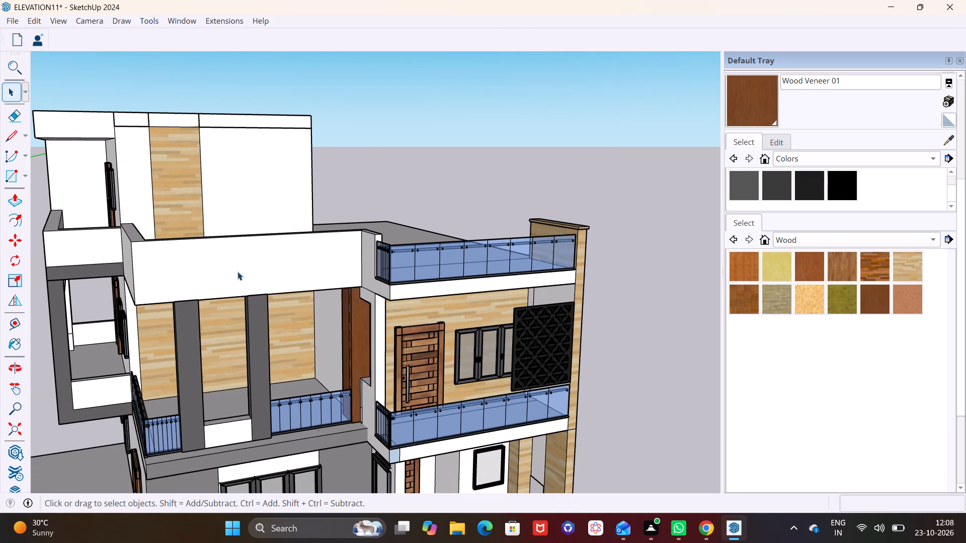
middle_drag(206, 259, 203, 276)
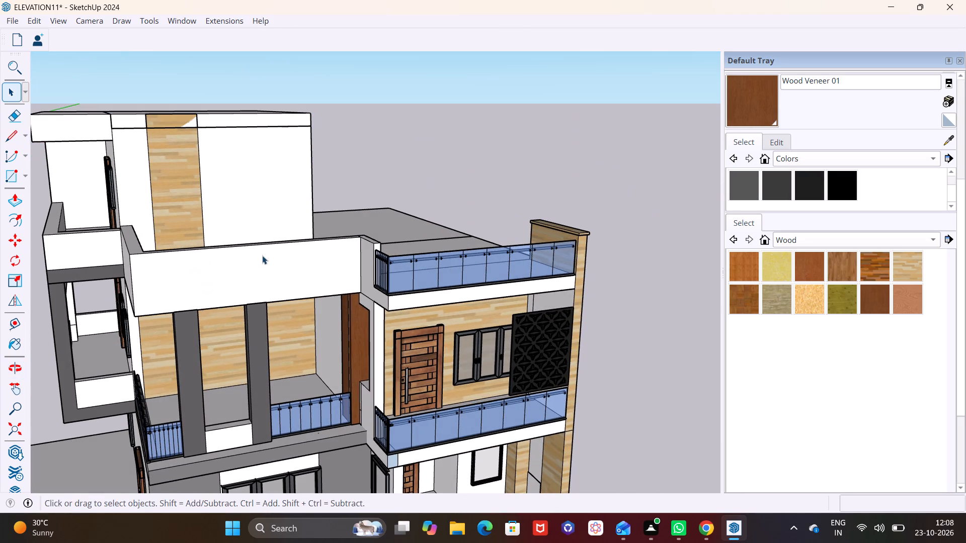
middle_drag(262, 255, 383, 312)
scroll(406, 314, up, 5)
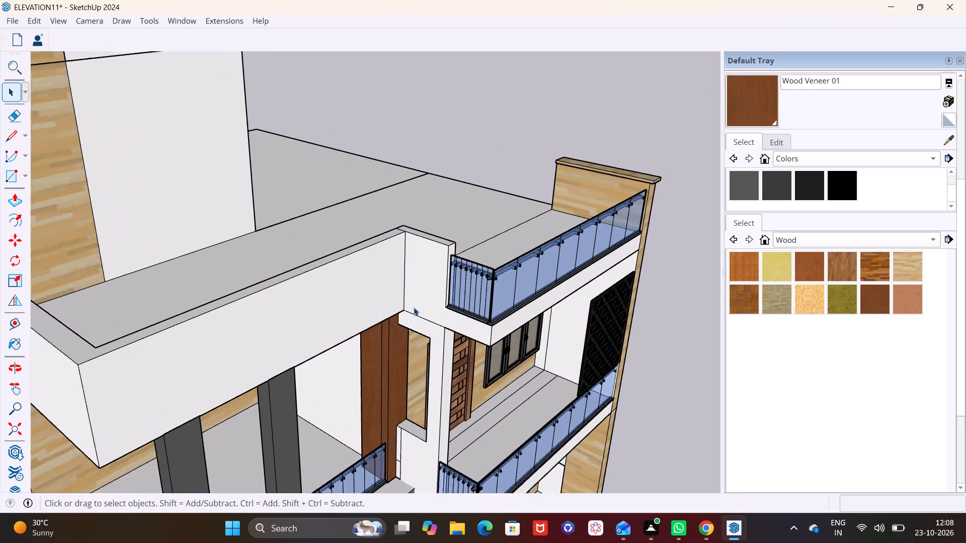
scroll(414, 307, up, 4)
middle_drag(419, 311, 455, 250)
scroll(455, 280, up, 3)
click(461, 269)
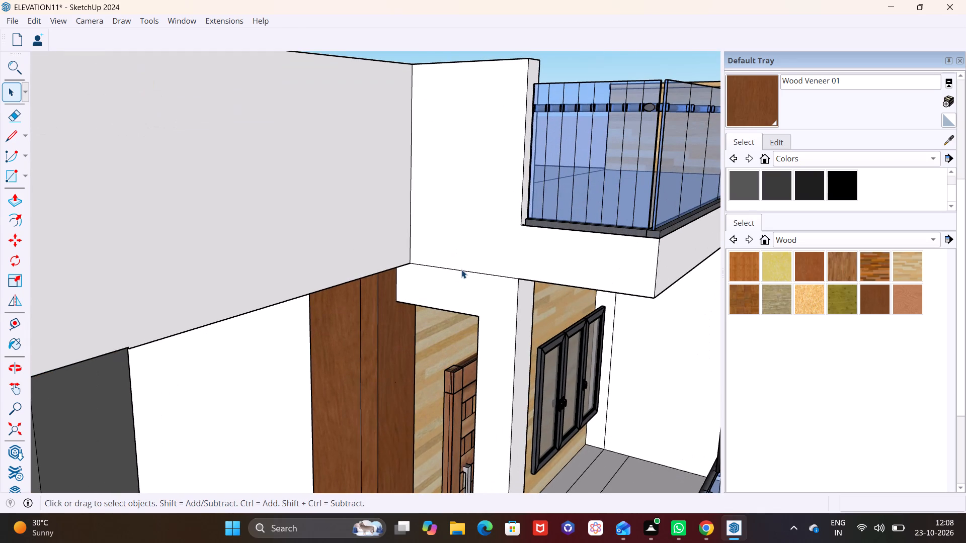
key(Delete)
Draw a line about 5 3/4" long across the end block's top, continuing the front parapet's outer edge.
scroll(471, 273, down, 4)
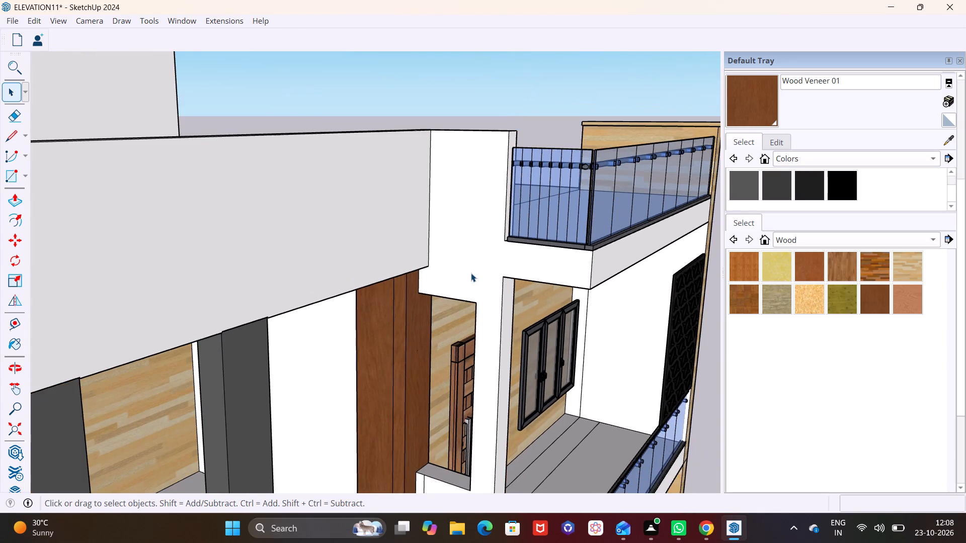
scroll(471, 273, down, 3)
middle_drag(470, 276, 546, 274)
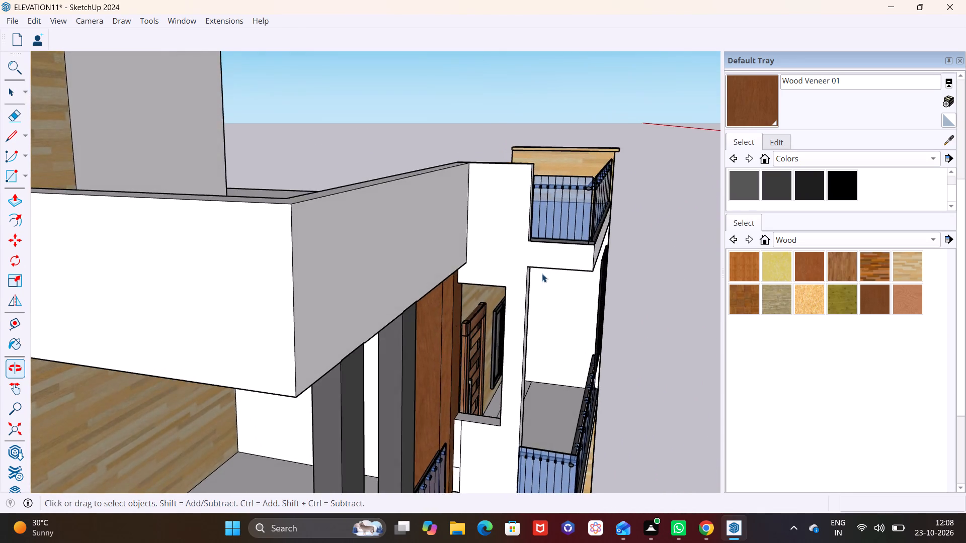
scroll(523, 267, down, 2)
shift+middle_drag(503, 236, 417, 354)
middle_drag(388, 320, 312, 375)
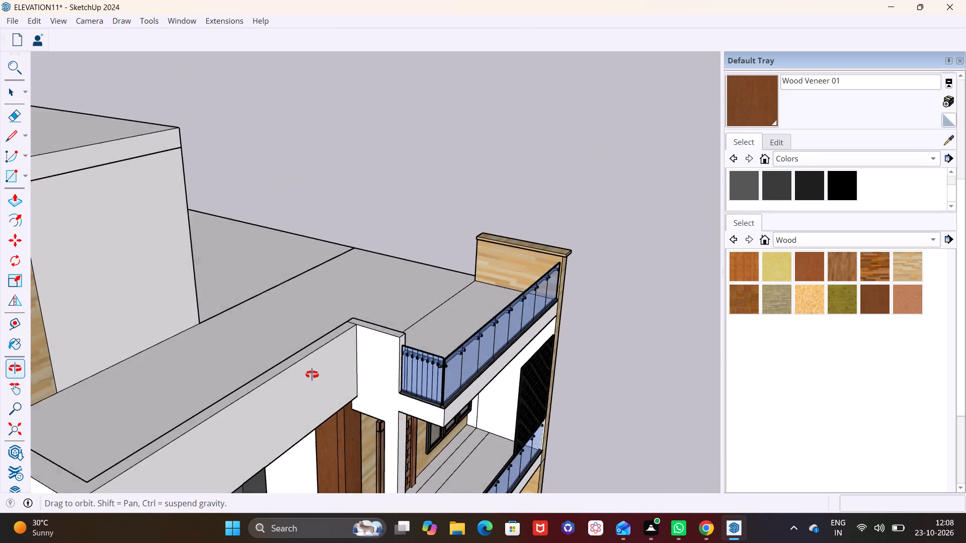
middle_drag(312, 375, 237, 393)
scroll(257, 341, up, 2)
shift+middle_drag(272, 337, 540, 274)
middle_drag(588, 337, 321, 379)
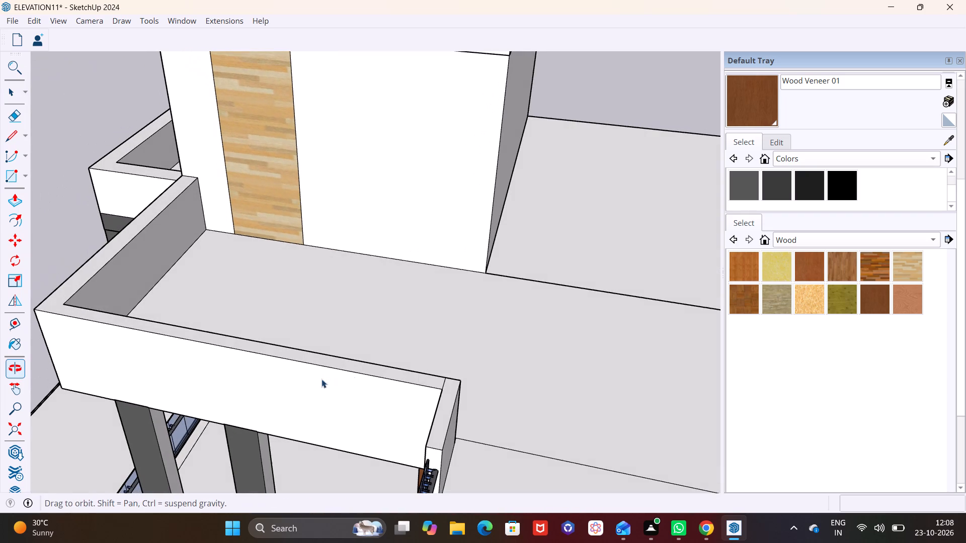
shift+middle_drag(467, 399, 433, 294)
middle_drag(417, 311, 361, 379)
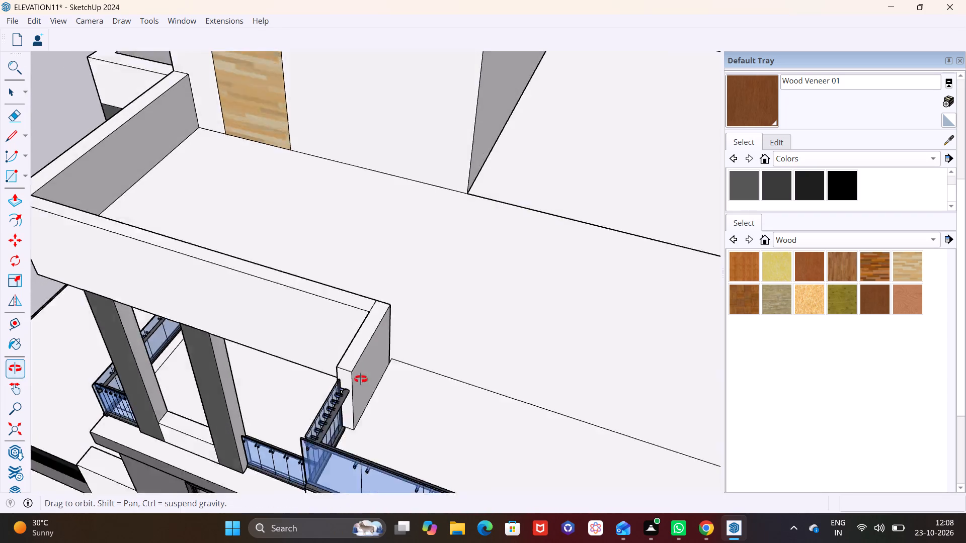
middle_drag(361, 379, 350, 395)
scroll(354, 338, up, 5)
click(6, 140)
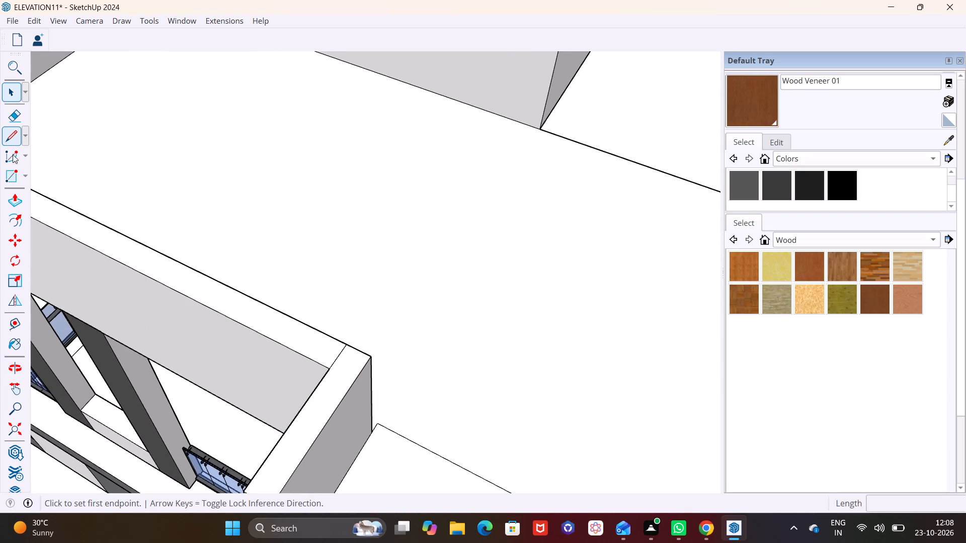
click(334, 369)
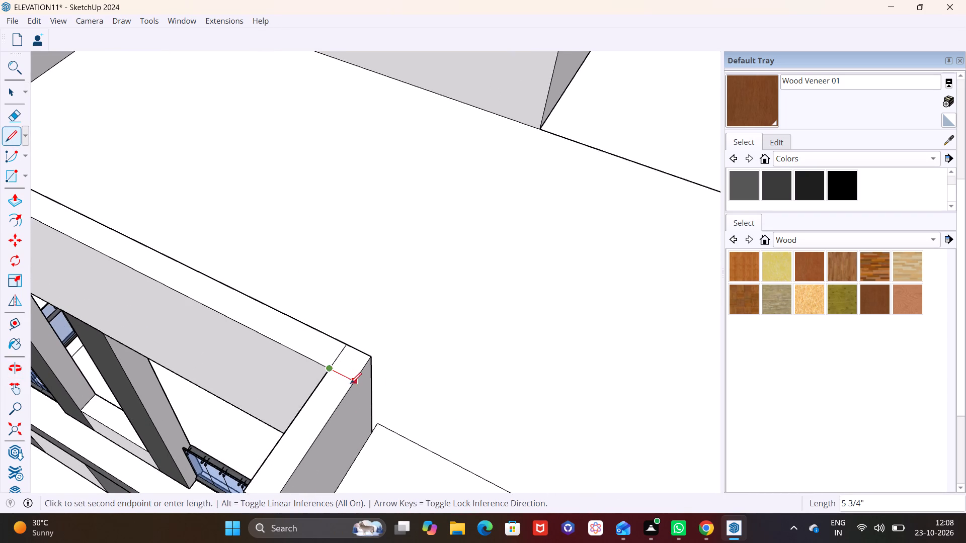
click(352, 385)
key(space)
Delete the old seam between the front parapet's top and the end block's top.
click(339, 354)
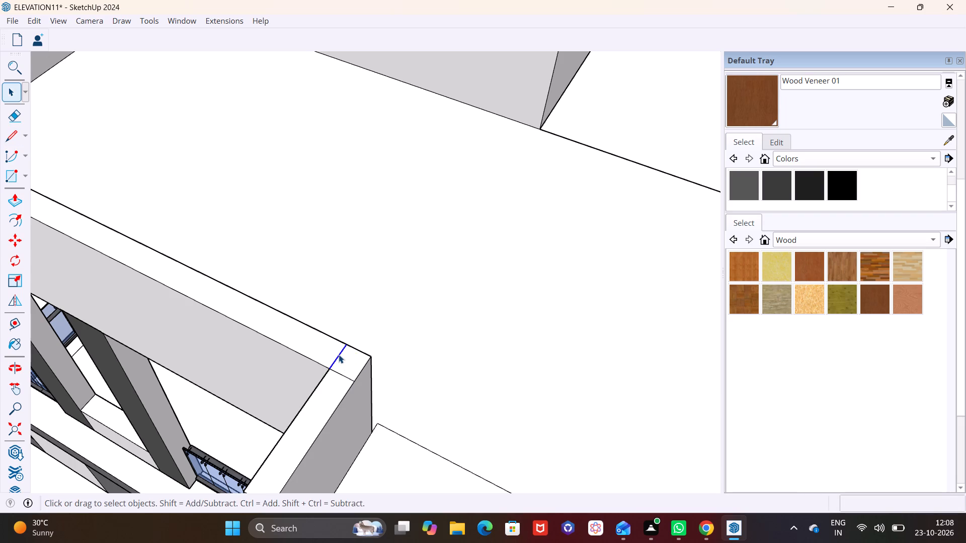
key(Delete)
Pull the continuous top face of the front parapet up slightly with Push/Pull to form a thin coping band.
click(315, 344)
scroll(323, 344, down, 5)
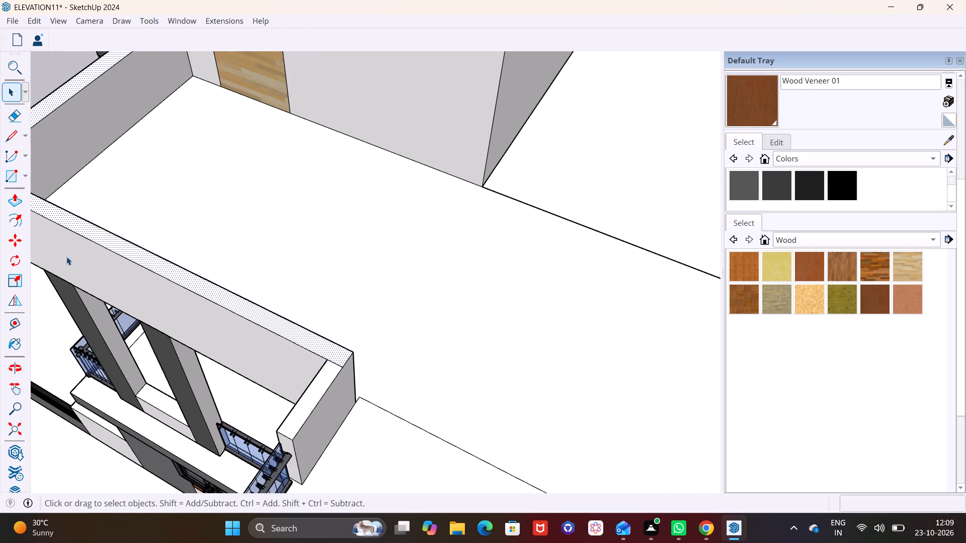
click(6, 199)
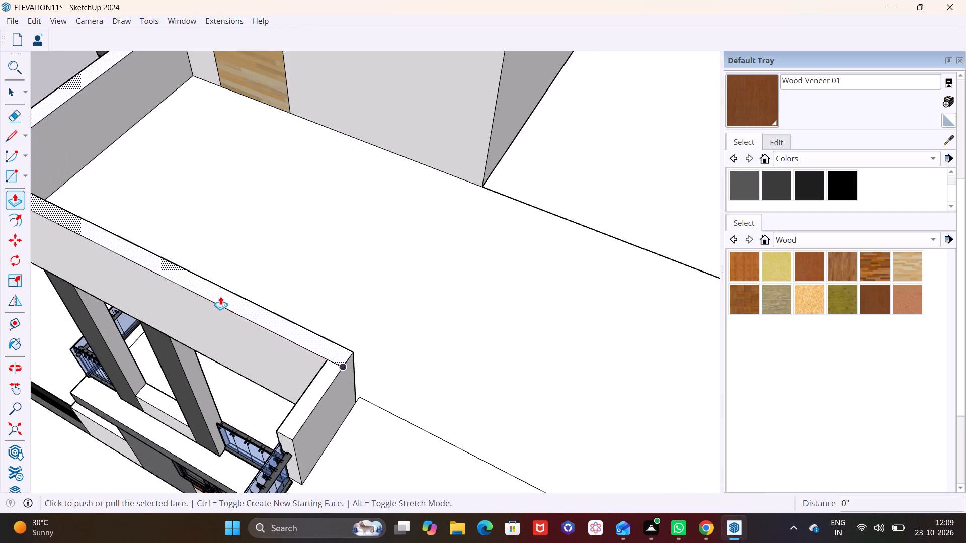
click(220, 295)
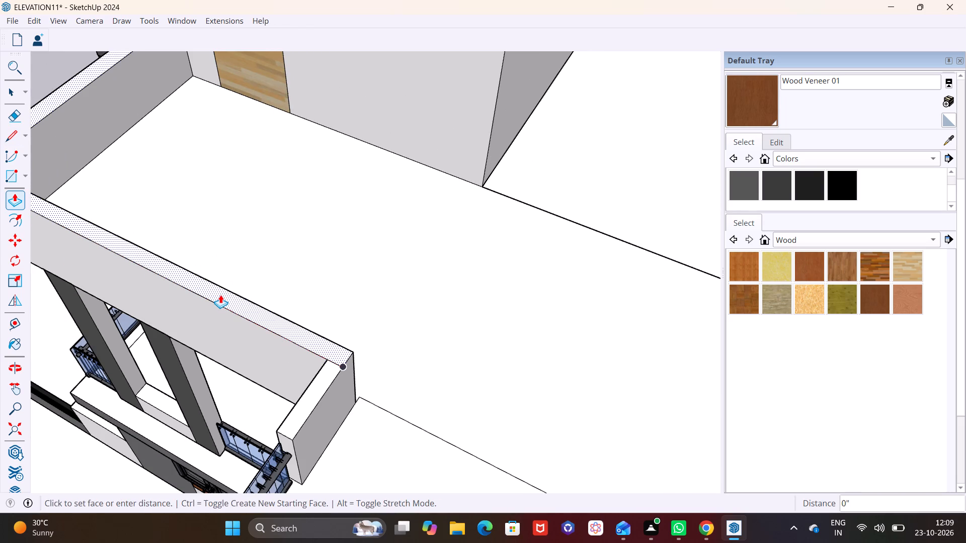
middle_drag(218, 292, 333, 165)
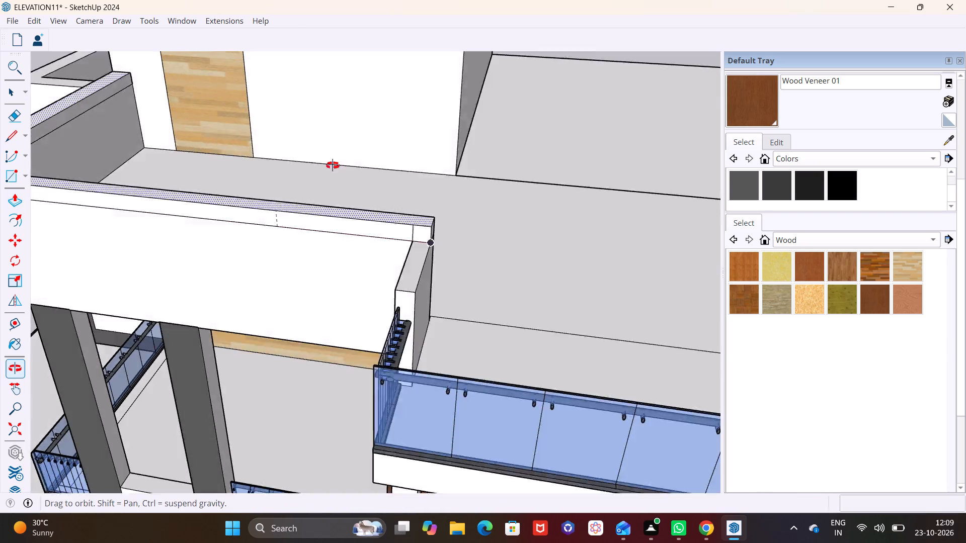
middle_drag(333, 165, 344, 151)
click(345, 175)
key(space)
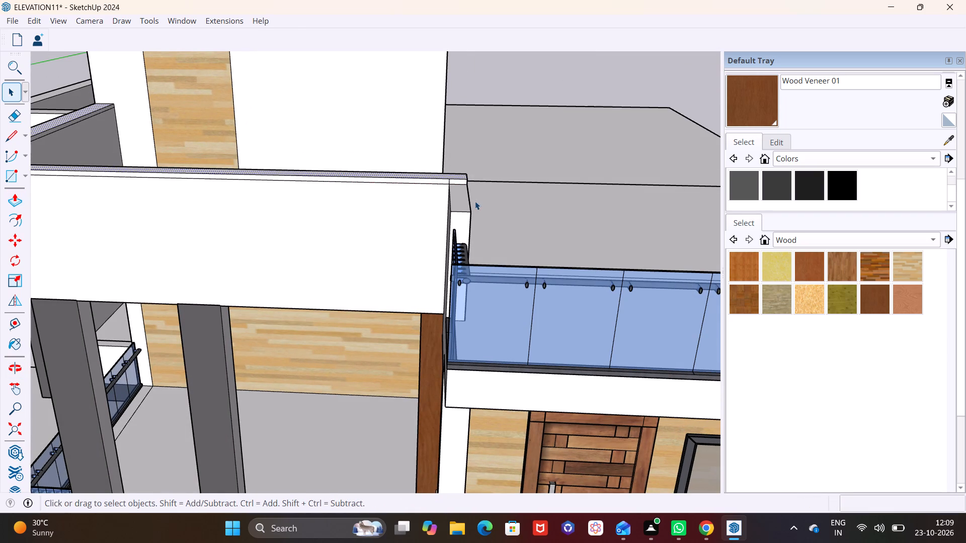
click(479, 203)
Pull the coping band's narrow face on the parapet's short side outward about 1 1/16".
scroll(505, 217, down, 3)
middle_drag(511, 219, 582, 168)
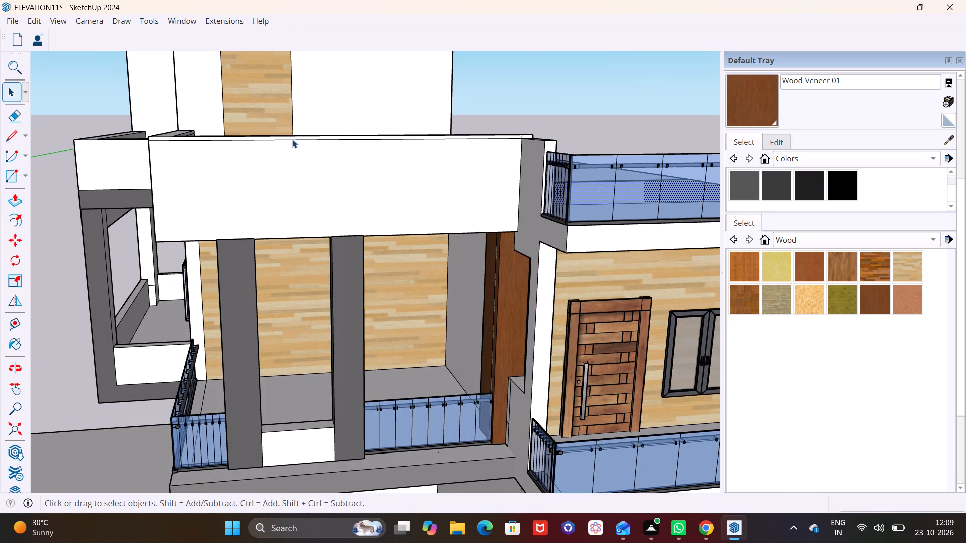
scroll(323, 124, up, 3)
scroll(255, 135, up, 1)
middle_drag(130, 151, 321, 162)
scroll(195, 179, down, 4)
click(199, 183)
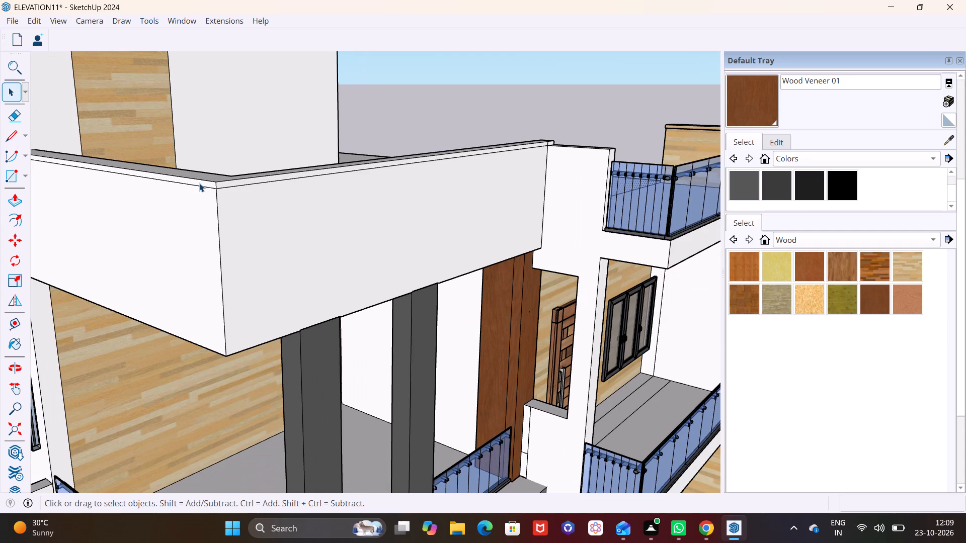
scroll(199, 183, up, 2)
click(23, 203)
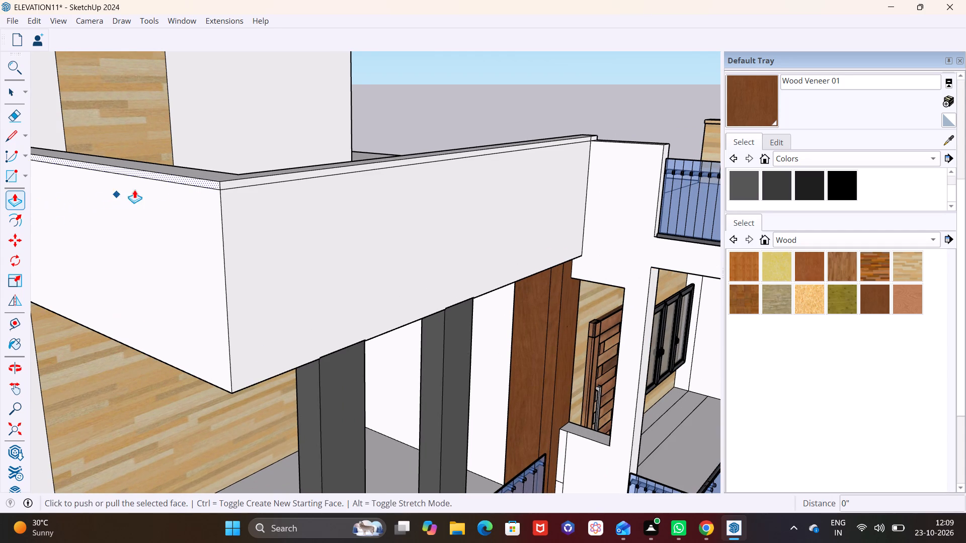
click(176, 179)
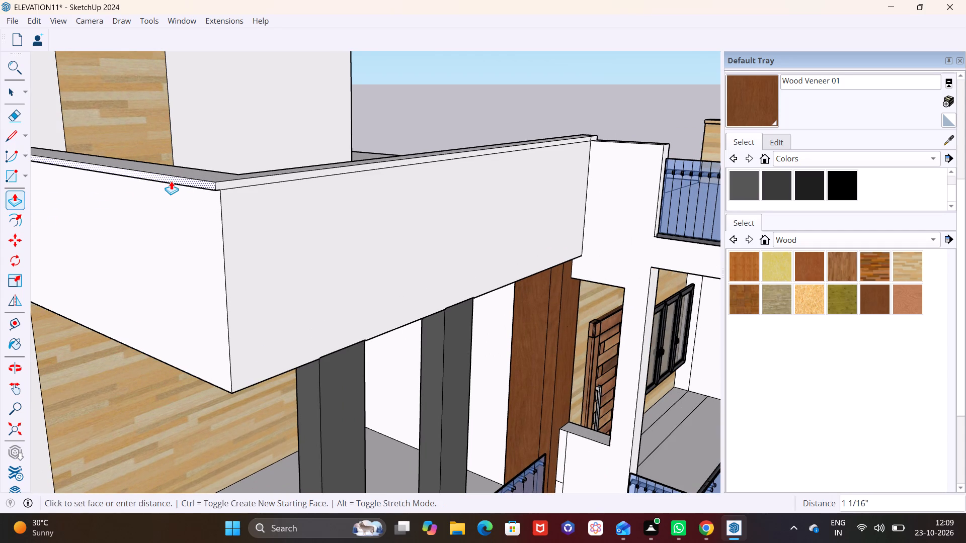
click(171, 181)
Pull the coping band's long front face outward slightly so it overhangs the front parapet face.
key(space)
click(220, 184)
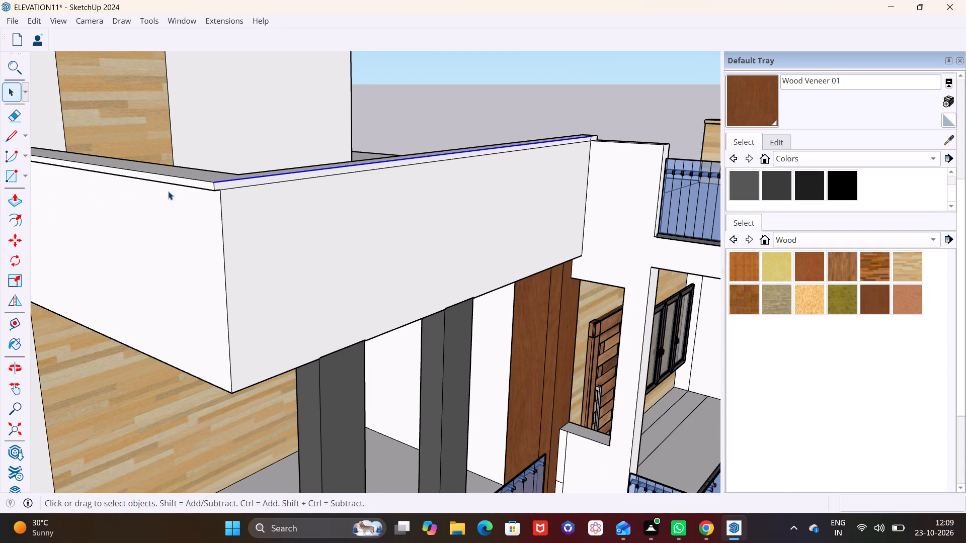
click(221, 185)
click(21, 198)
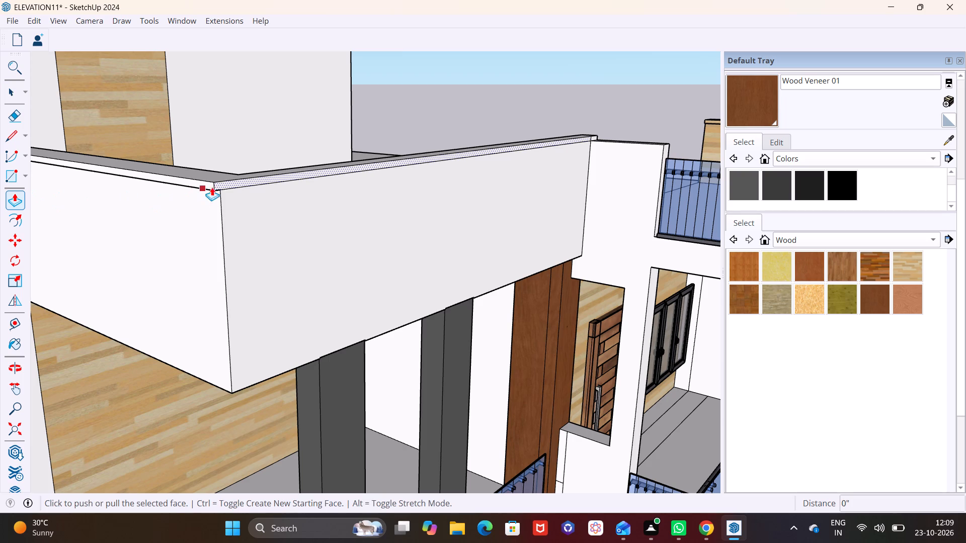
click(227, 184)
click(235, 183)
key(space)
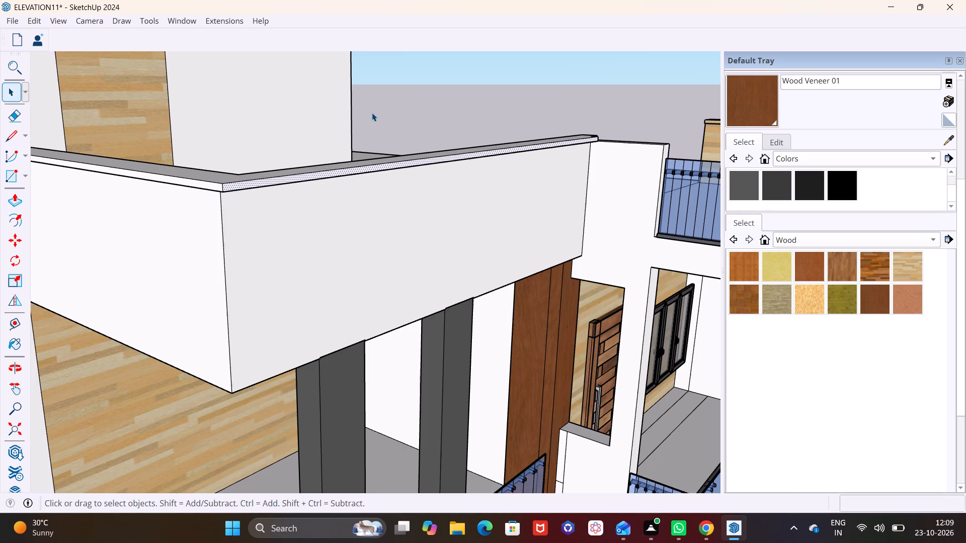
click(372, 113)
Examine the whole front elevation from several angles, including the parapet coping and the roof railings.
scroll(412, 125, down, 6)
middle_drag(430, 196, 192, 111)
scroll(221, 119, down, 4)
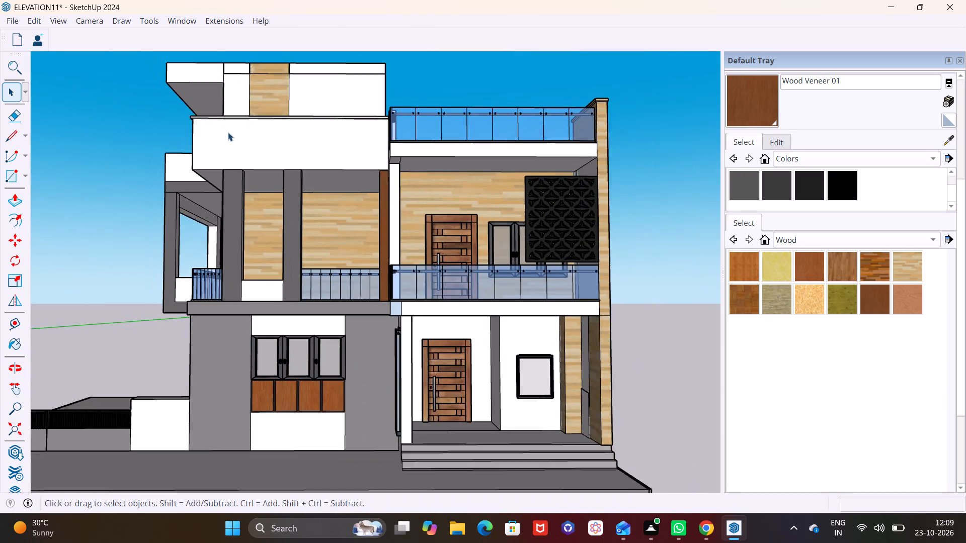
middle_drag(230, 183, 354, 198)
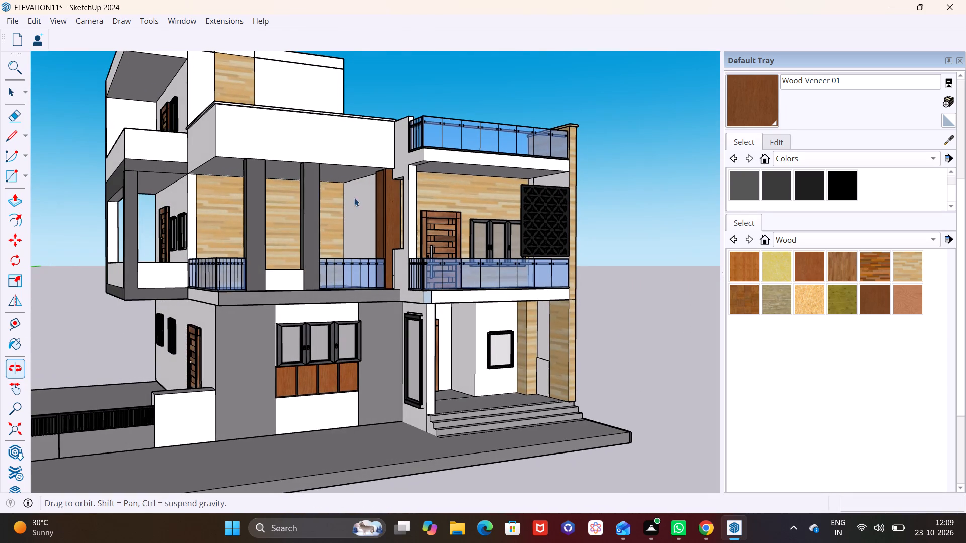
middle_drag(271, 138, 283, 135)
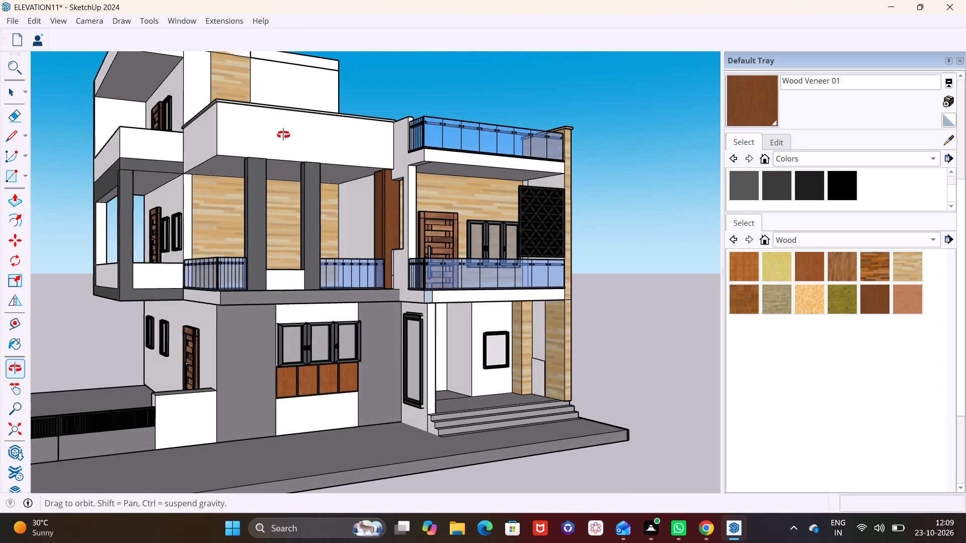
middle_drag(283, 135, 279, 180)
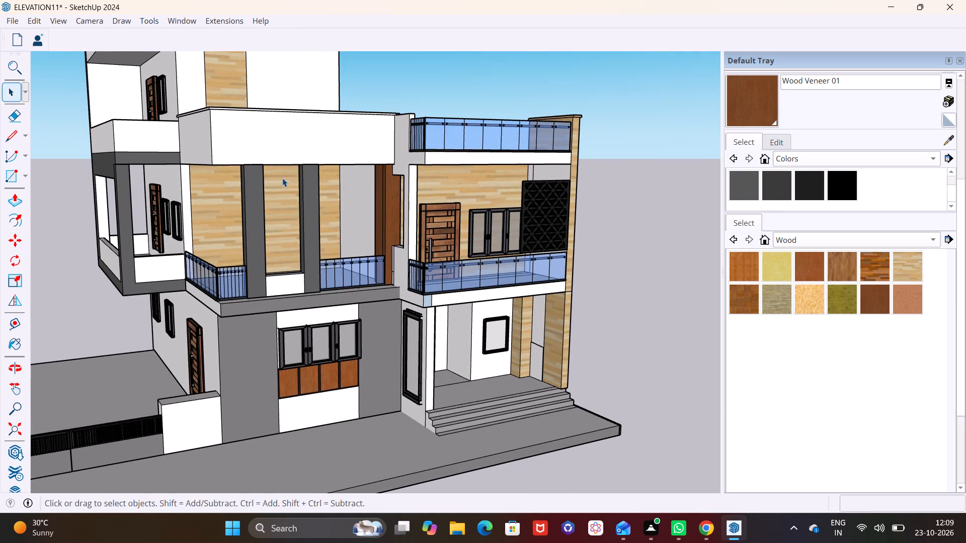
scroll(282, 178, down, 1)
scroll(277, 164, up, 4)
middle_drag(383, 190, 376, 254)
Draw a rectangle about 3' 5 3/16" by 10 11/16" at the front parapet face's lower corner beside the projecting end wall.
click(28, 175)
click(31, 192)
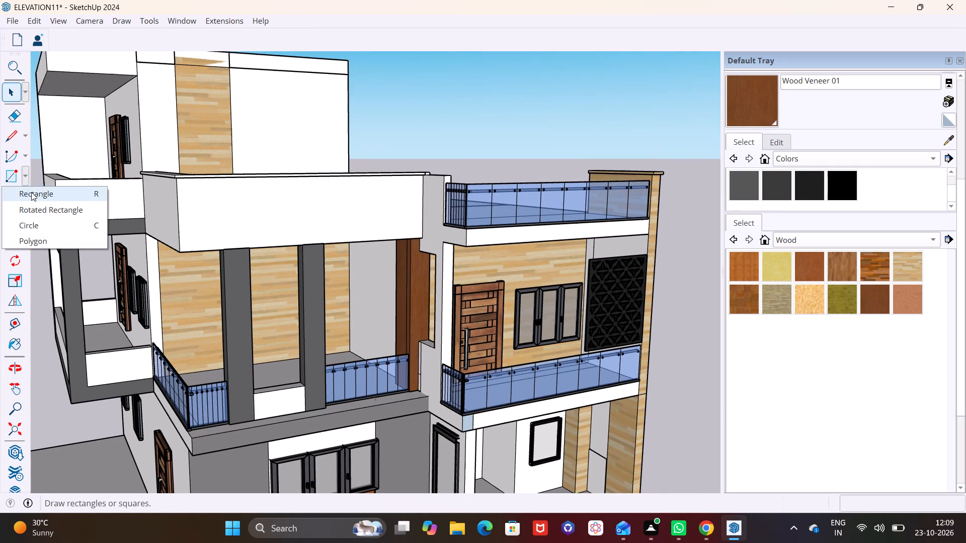
click(423, 238)
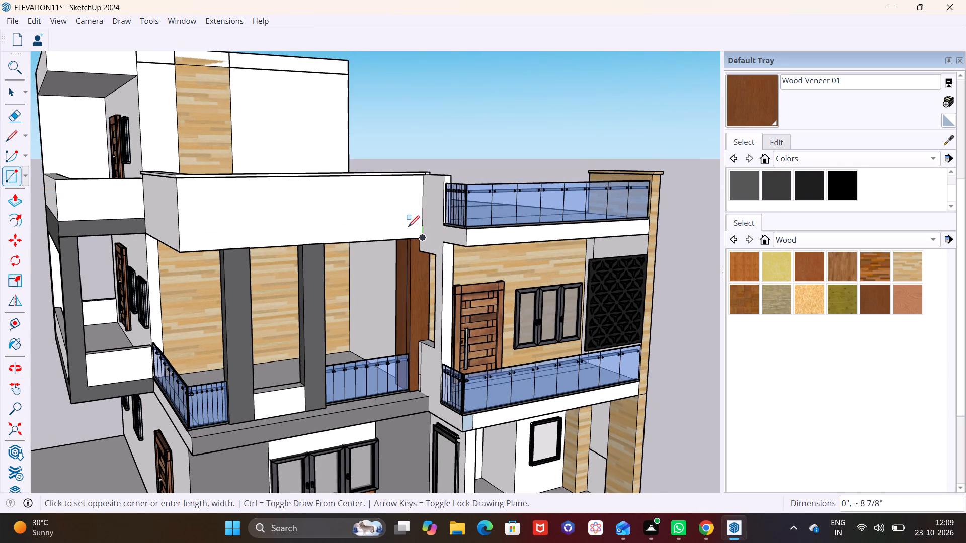
middle_drag(389, 214, 308, 236)
click(339, 235)
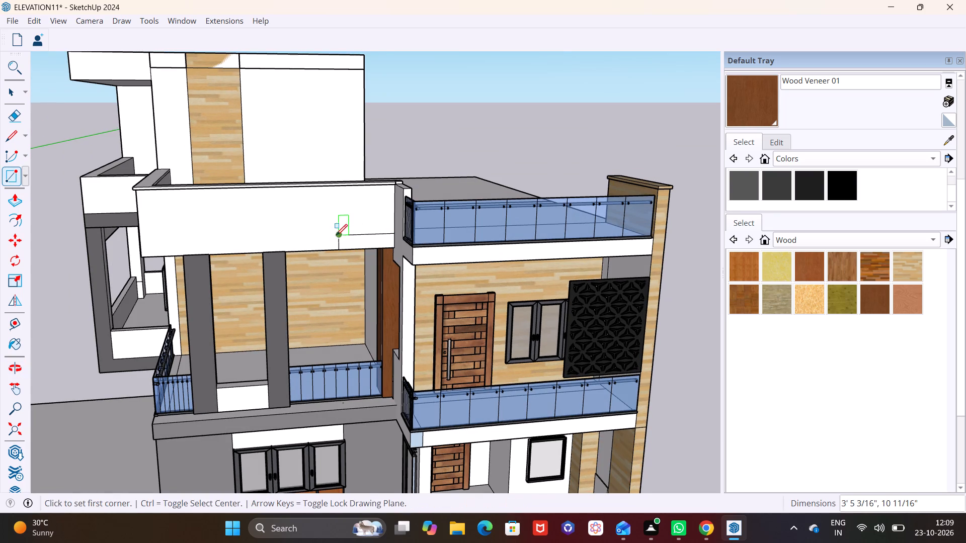
Pull the new rectangle outward about 4 11/16" from the front parapet face with Push/Pull.
middle_drag(339, 229, 438, 215)
scroll(411, 236, up, 9)
key(space)
click(361, 239)
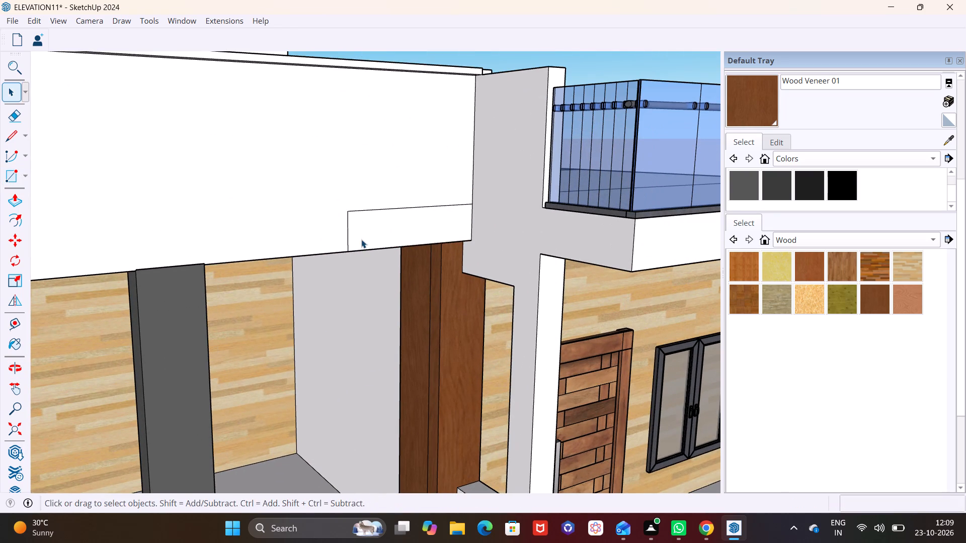
click(8, 204)
click(368, 225)
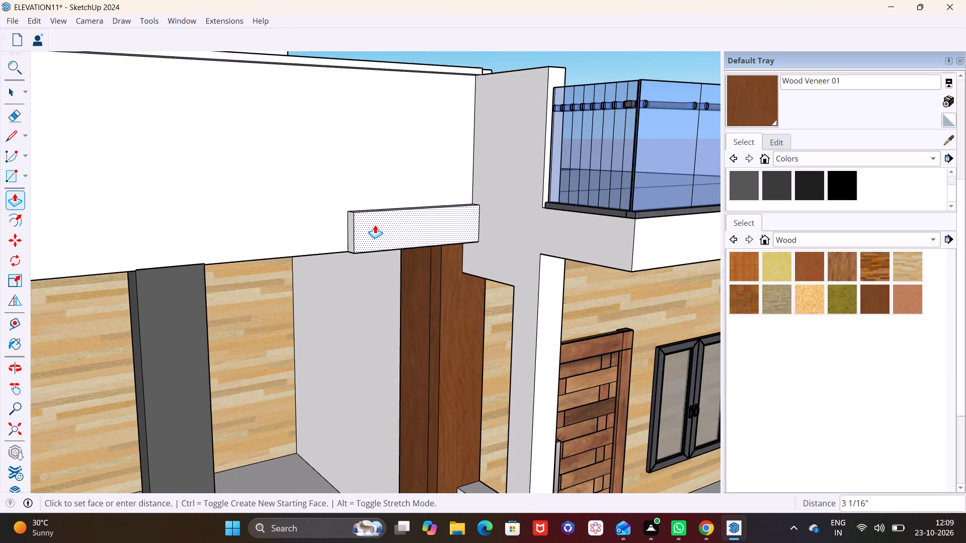
click(377, 226)
Extend the raised block's end face along the front parapet's bottom edge to the far corner, forming a continuous band.
scroll(269, 227, down, 3)
shift+middle_drag(262, 223, 425, 189)
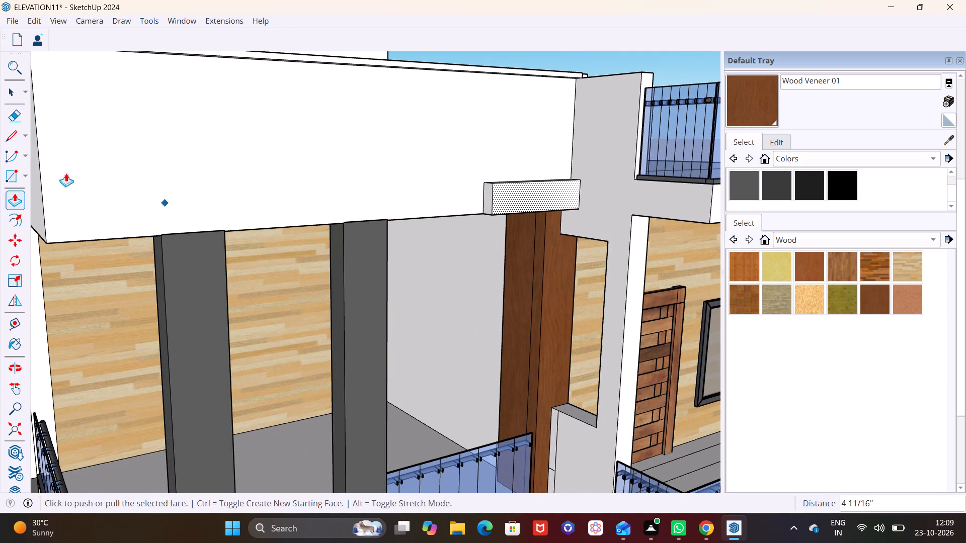
click(12, 94)
click(484, 204)
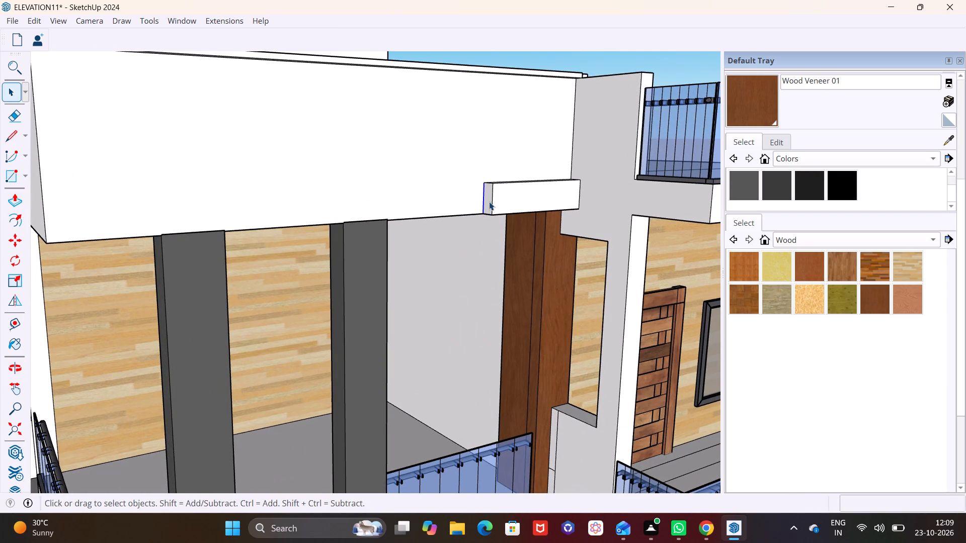
click(489, 202)
click(17, 198)
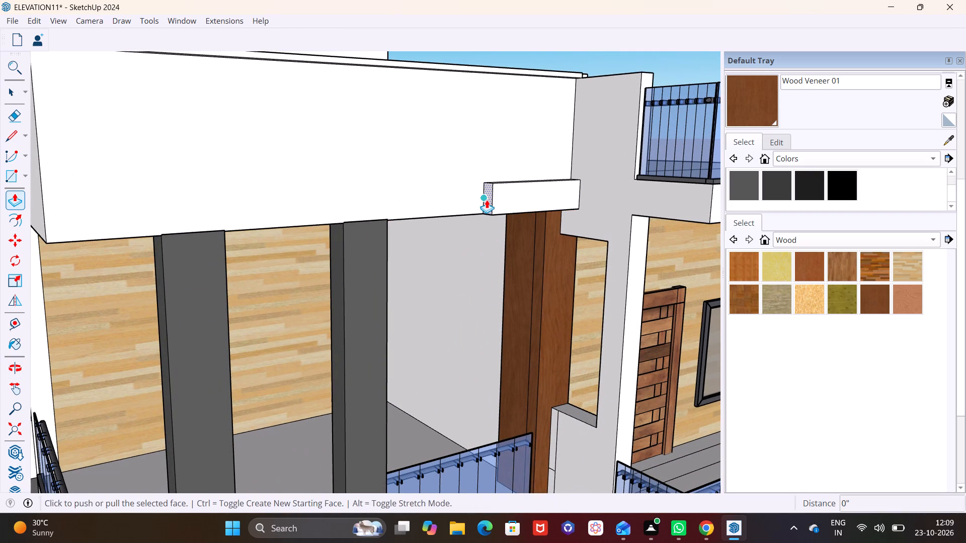
click(487, 200)
click(211, 200)
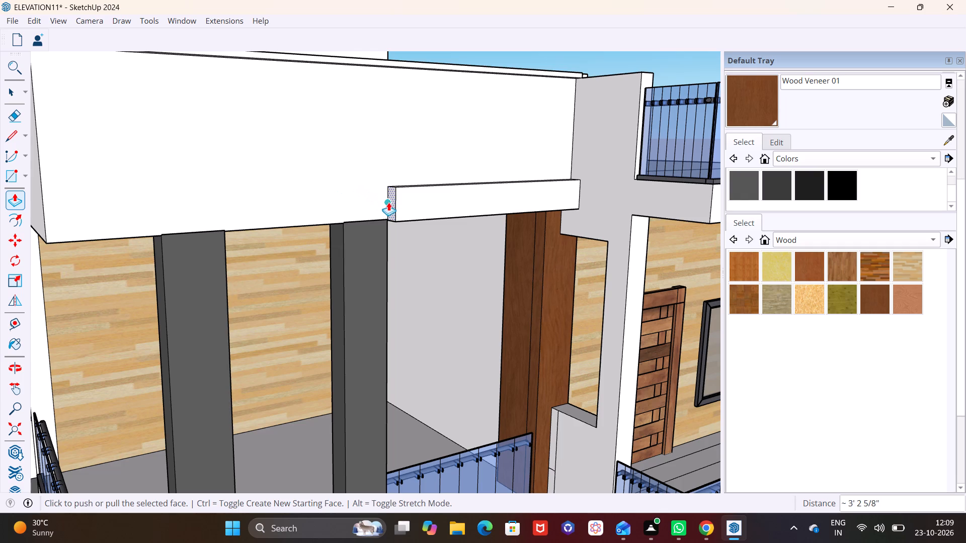
drag(390, 200, 52, 215)
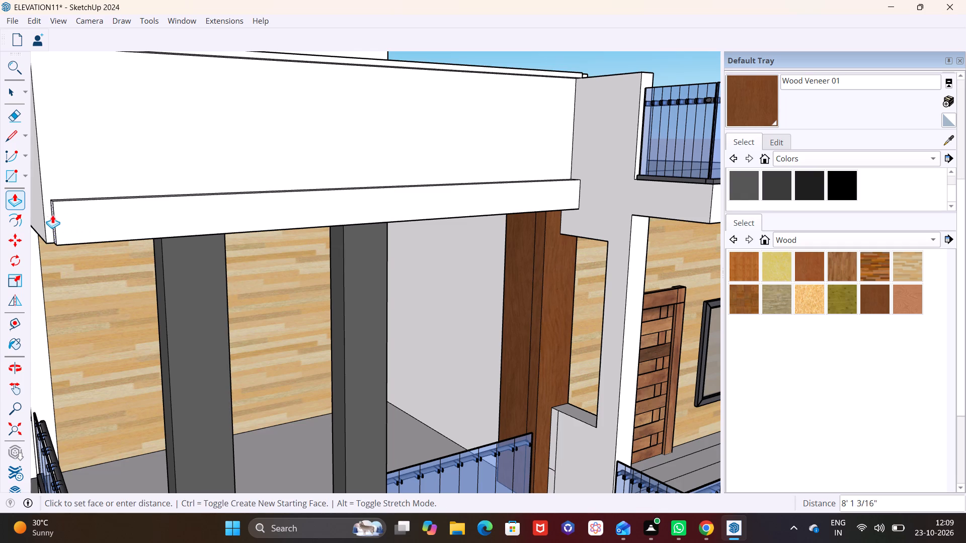
drag(52, 215, 42, 216)
click(40, 216)
scroll(44, 216, down, 2)
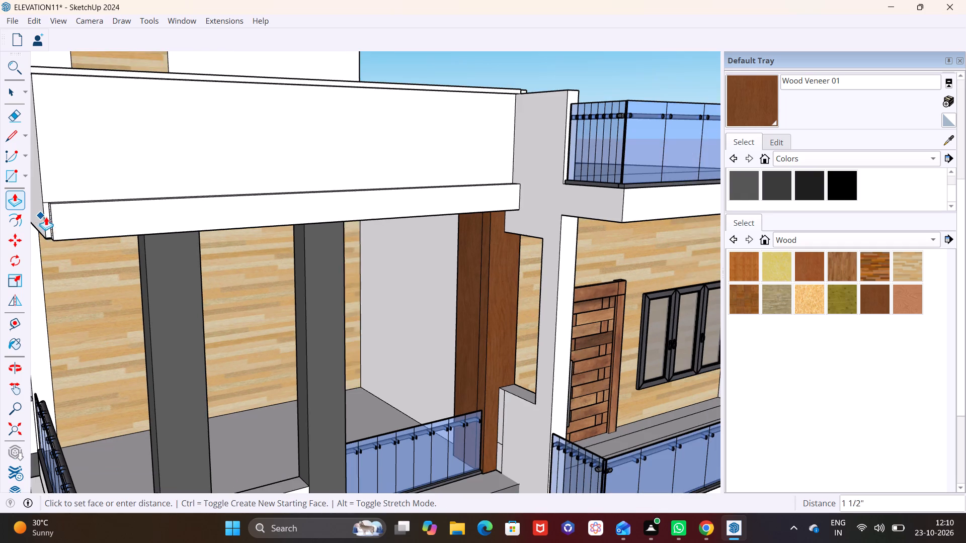
middle_drag(49, 218, 119, 221)
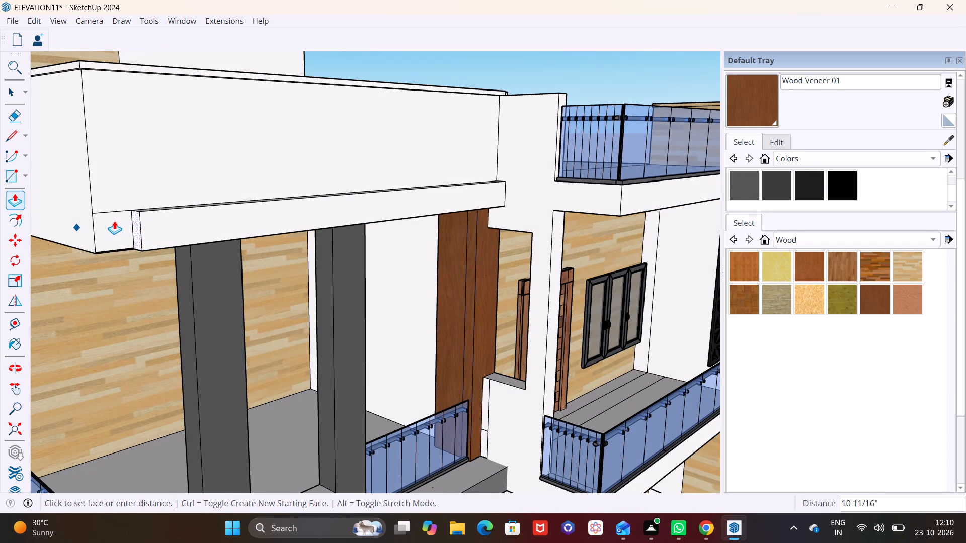
click(89, 191)
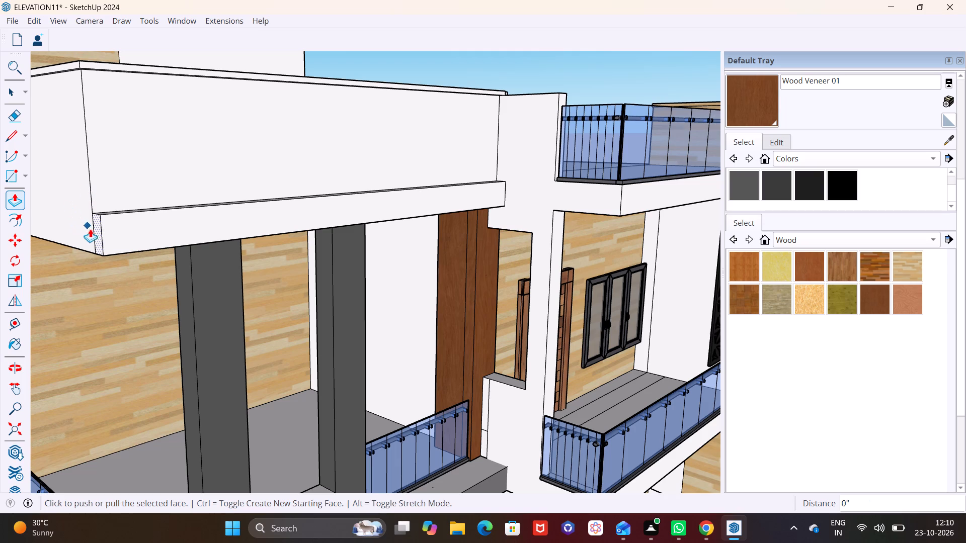
Pull the band's end face about 4 9/16" past the parapet corner so it projects beyond the short side.
click(99, 230)
click(75, 235)
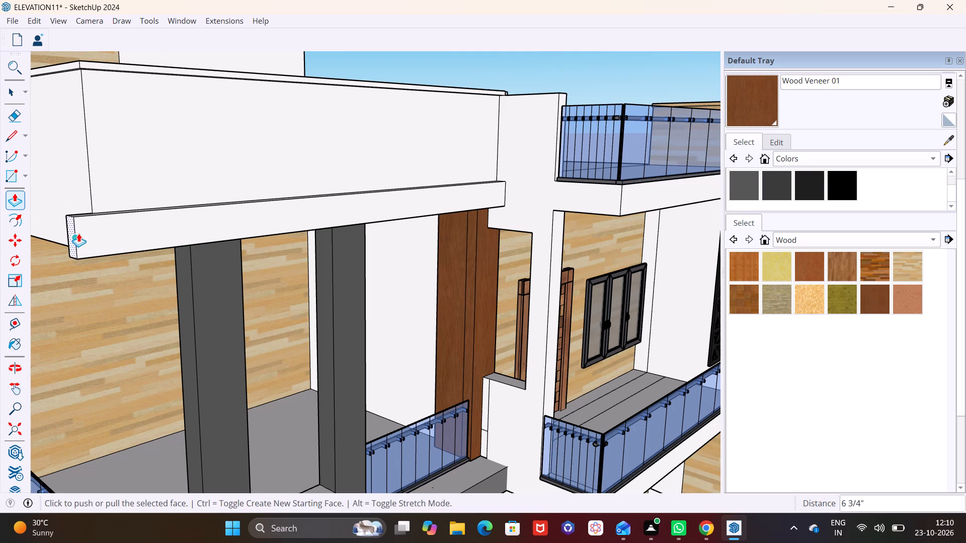
click(79, 233)
middle_drag(75, 200, 209, 243)
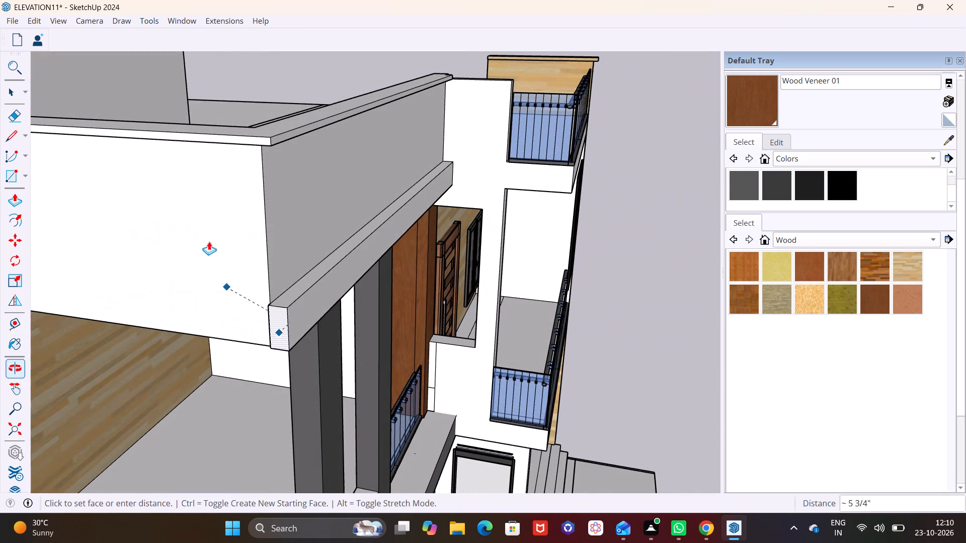
middle_drag(246, 277, 484, 290)
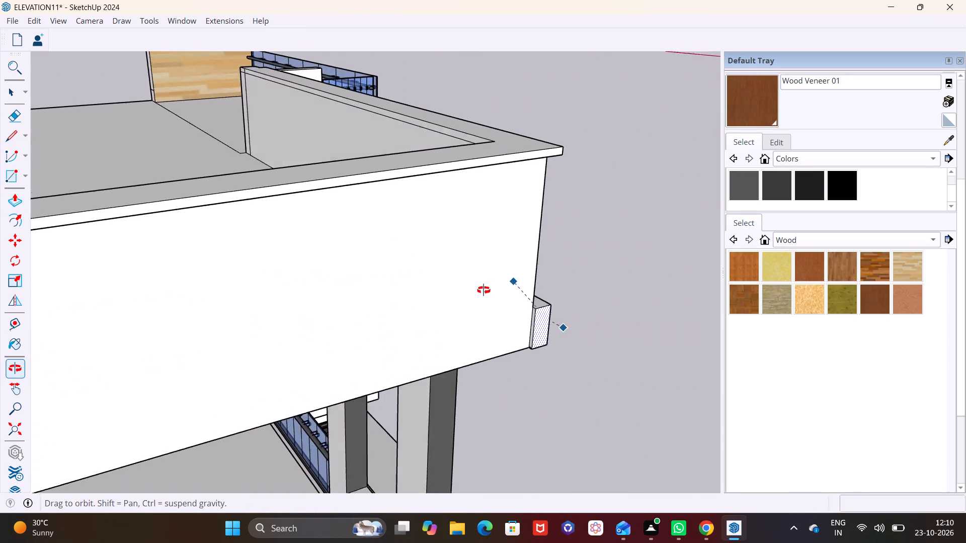
middle_drag(484, 290, 490, 289)
click(582, 343)
key(space)
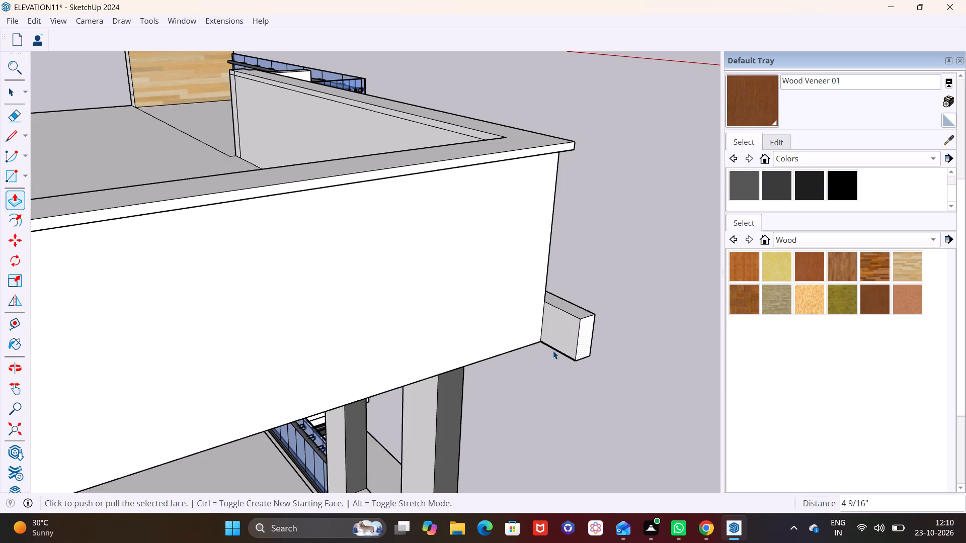
Draw a vertical line about 10 7/16" long across the back face of the band's projecting end to split it.
middle_drag(543, 346, 505, 264)
click(9, 140)
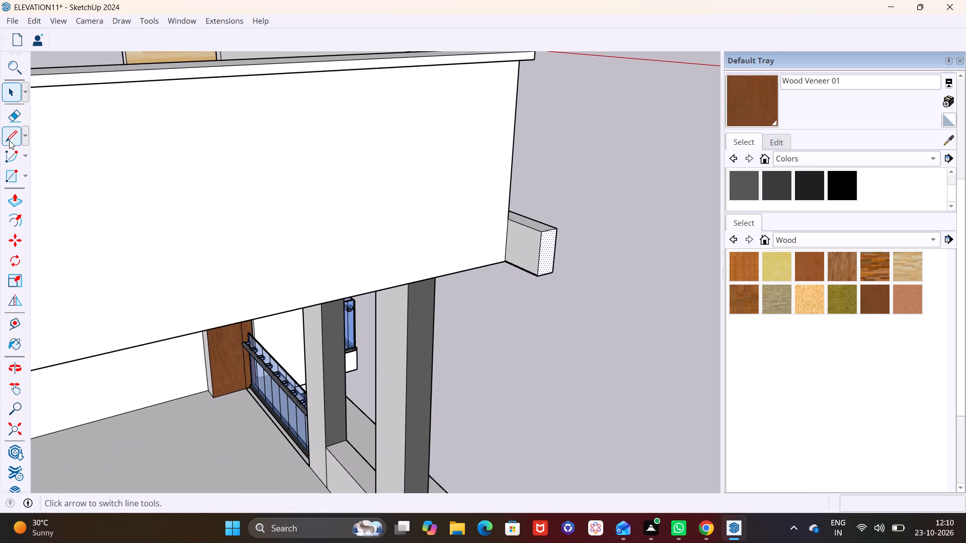
click(521, 268)
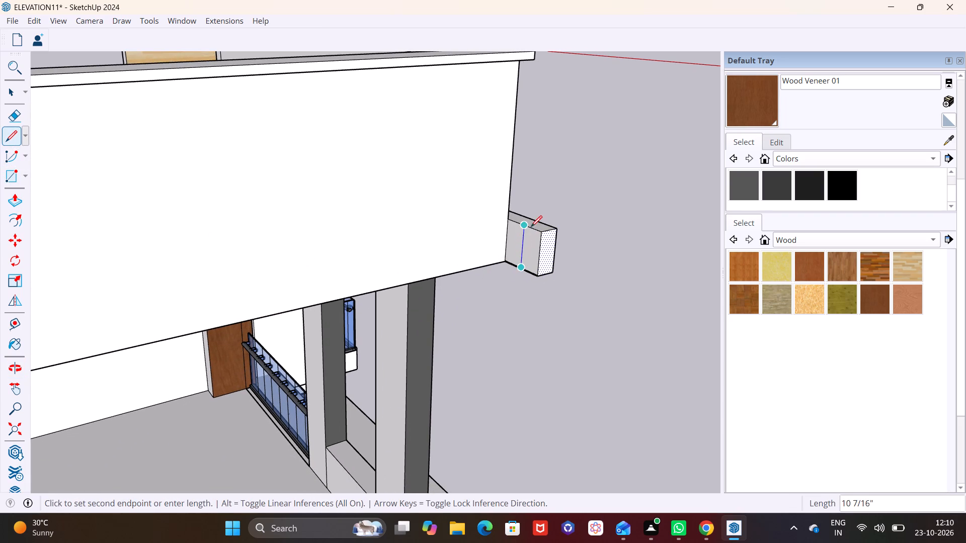
click(531, 226)
key(space)
Push/Pull the outer part of the split face along the parapet's short side about 10' 1/8", plus 1' 1 11/16", to the adjoining block.
click(527, 257)
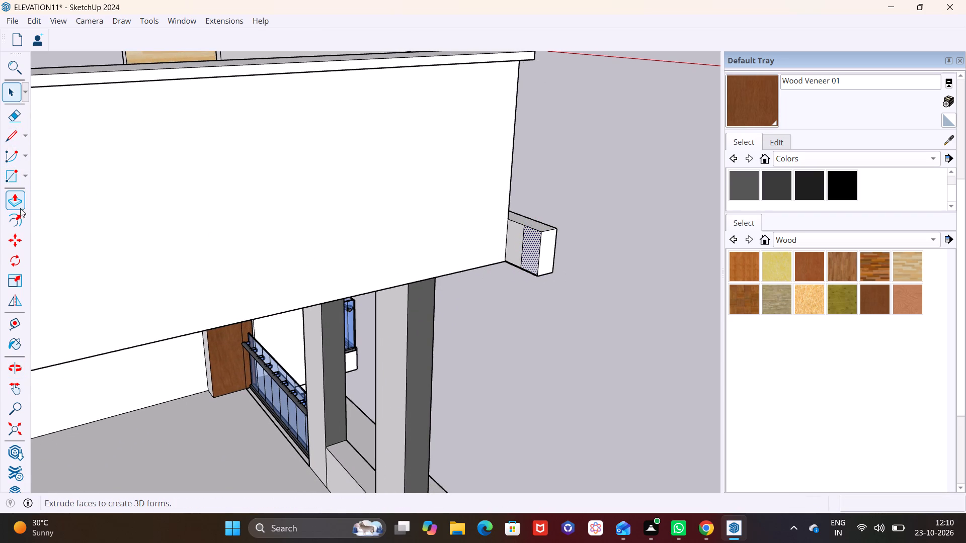
click(9, 201)
click(527, 248)
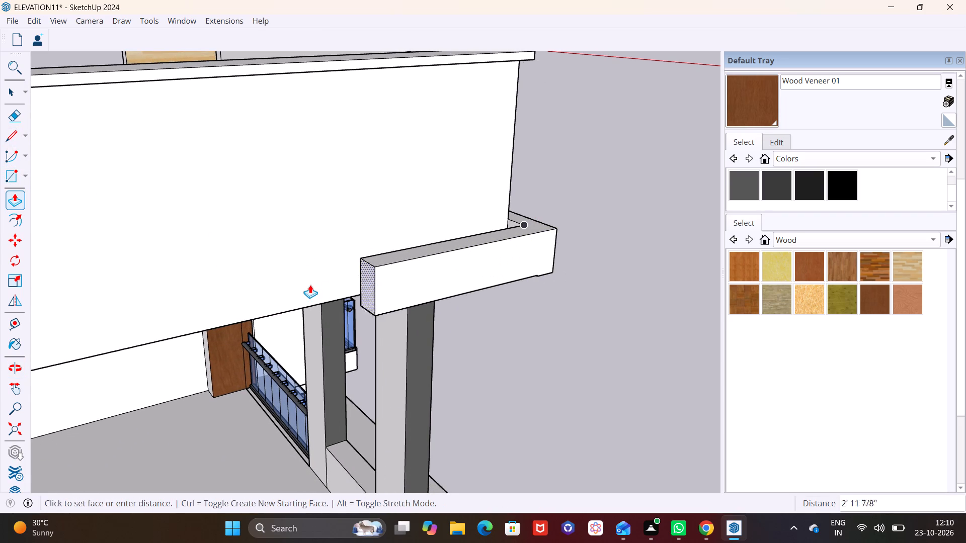
scroll(306, 285, down, 9)
click(161, 322)
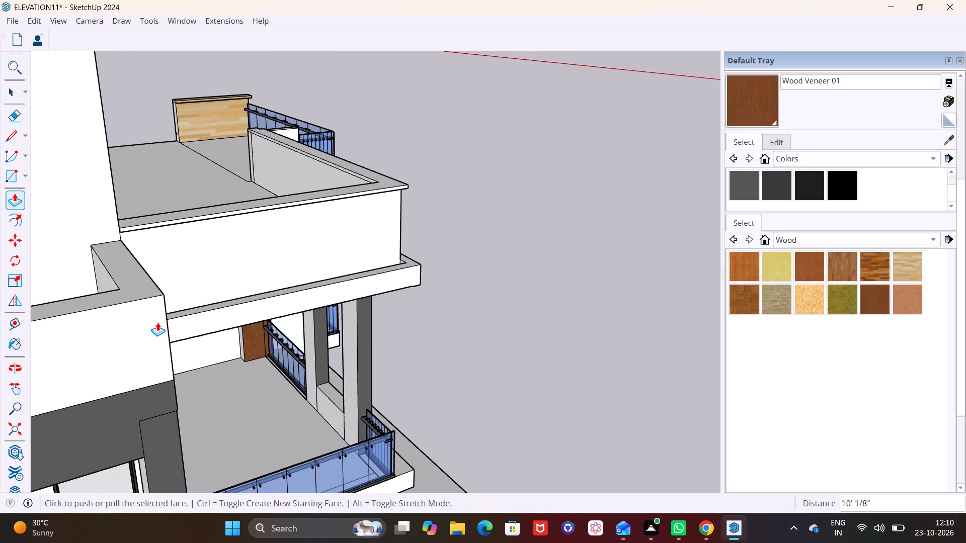
middle_drag(157, 322, 14, 349)
middle_drag(149, 286, 218, 274)
scroll(213, 288, up, 10)
middle_drag(201, 299, 226, 309)
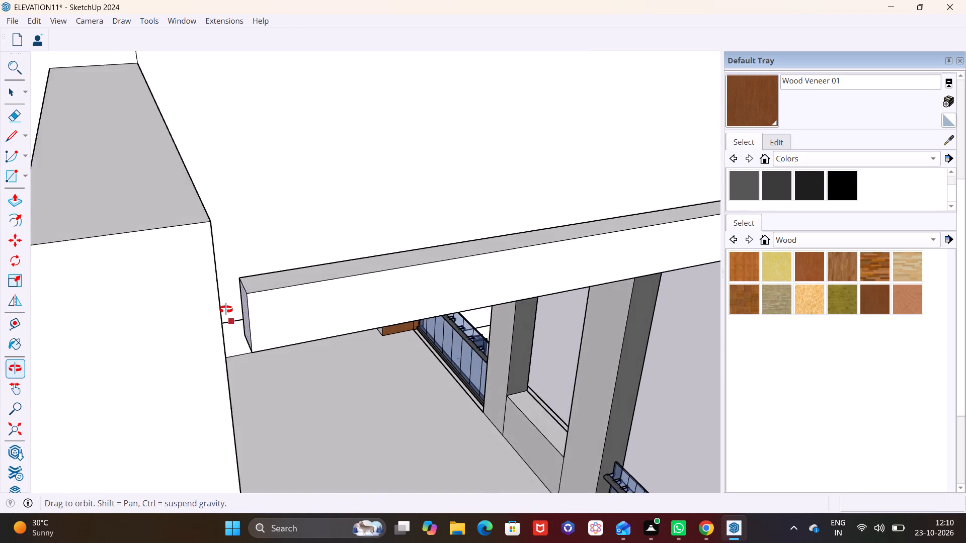
middle_drag(226, 309, 218, 309)
click(229, 305)
click(139, 312)
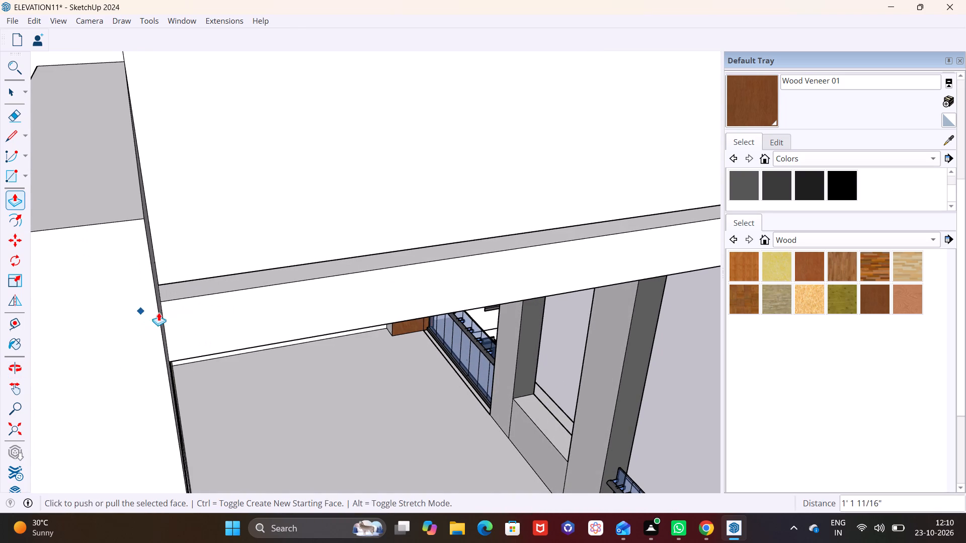
Examine the projecting band around the front parapet and its corner from above, below and the front.
scroll(222, 300, down, 7)
middle_drag(390, 319, 77, 385)
scroll(76, 385, down, 1)
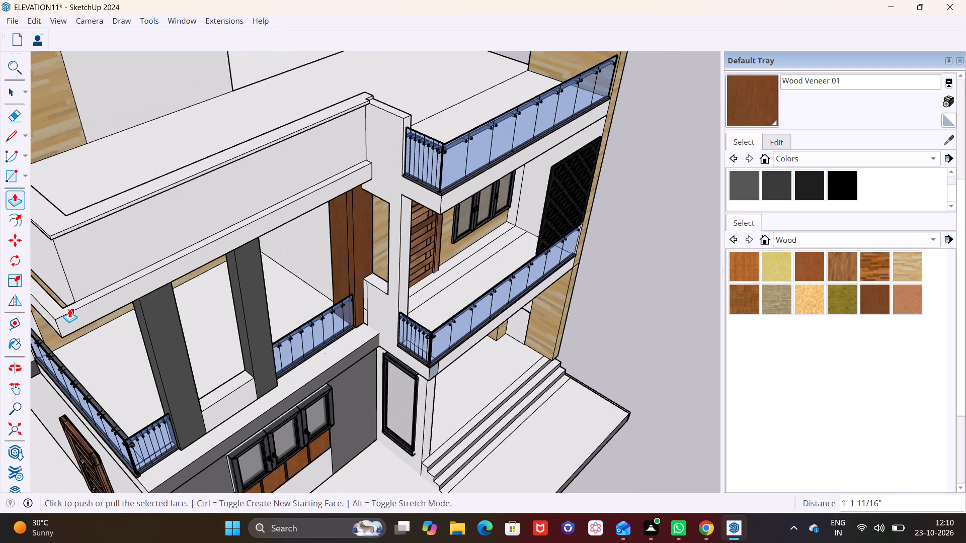
middle_drag(69, 309, 343, 309)
middle_drag(322, 325, 294, 147)
middle_drag(302, 181, 276, 159)
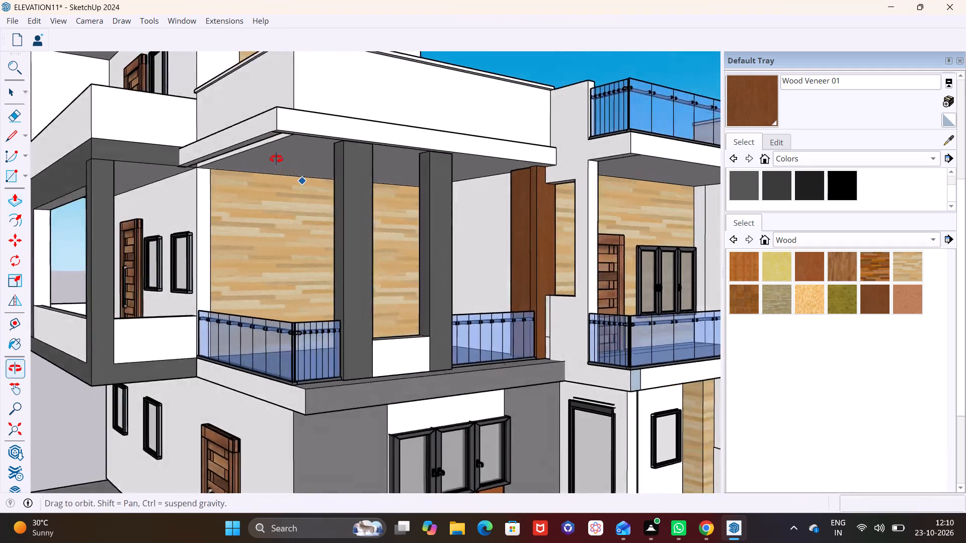
middle_drag(276, 159, 276, 75)
scroll(276, 75, up, 1)
shift+middle_drag(280, 85, 271, 228)
middle_drag(291, 214, 125, 353)
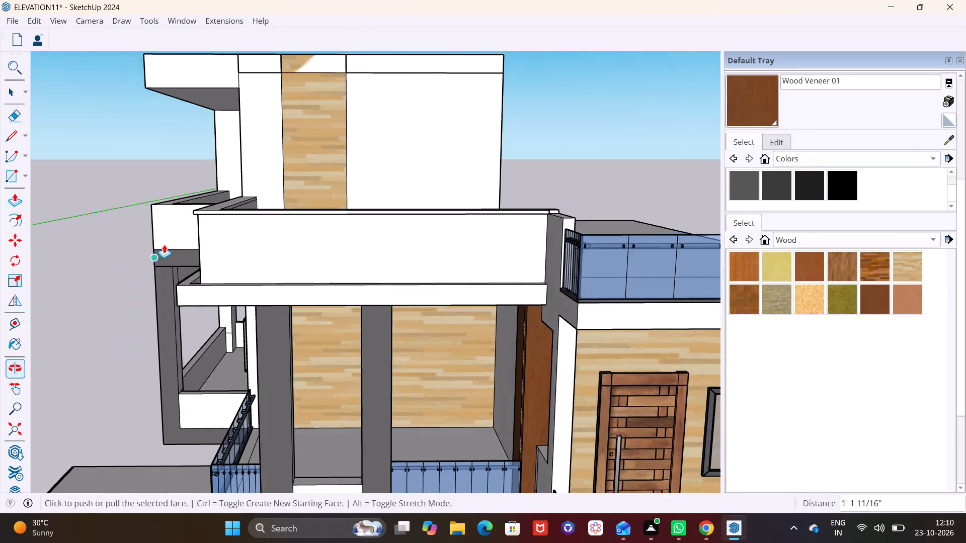
Pull the short-side band's inner face about 5 11/16" toward the parapet wall to close the gap between them.
middle_drag(174, 261, 175, 311)
scroll(184, 282, up, 5)
middle_drag(221, 292, 267, 314)
scroll(259, 327, up, 4)
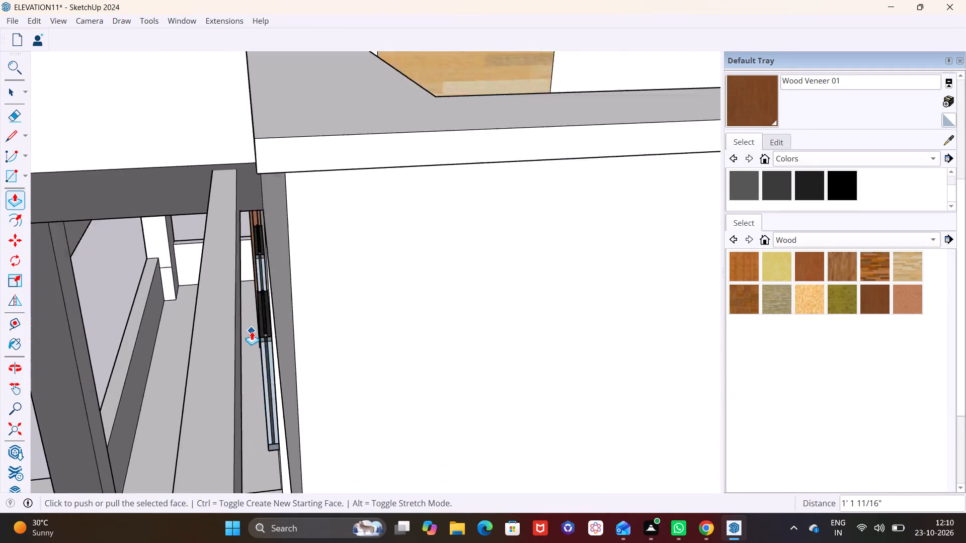
scroll(252, 331, up, 1)
scroll(235, 331, down, 1)
click(8, 95)
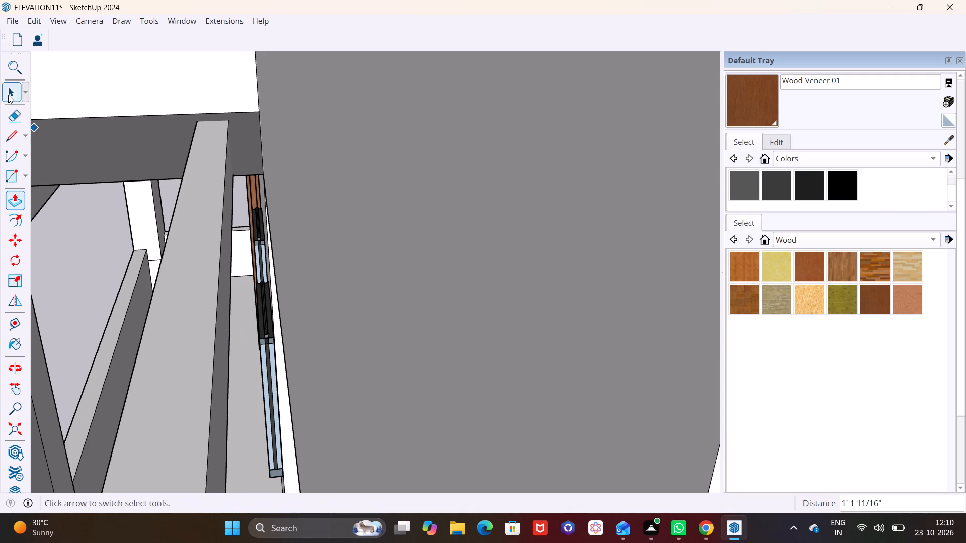
click(225, 315)
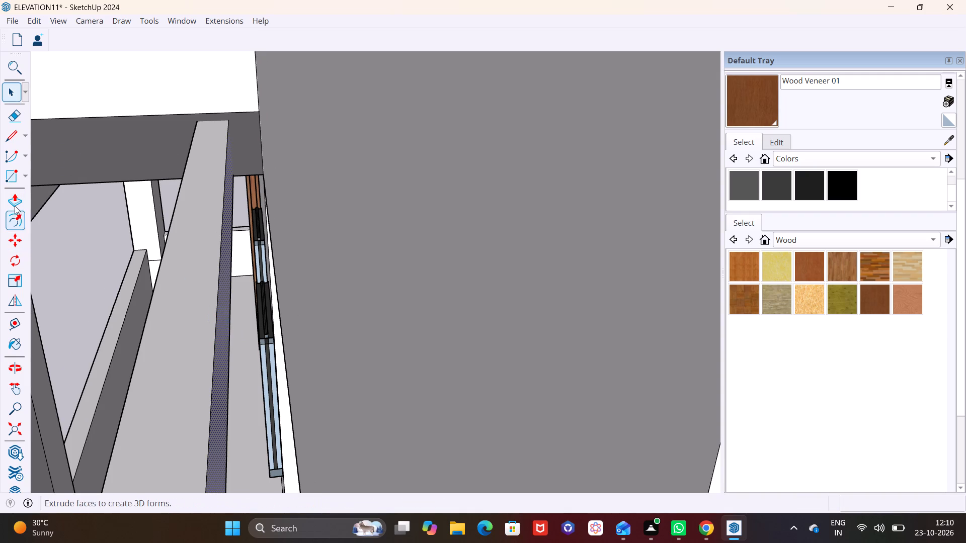
click(15, 206)
click(221, 336)
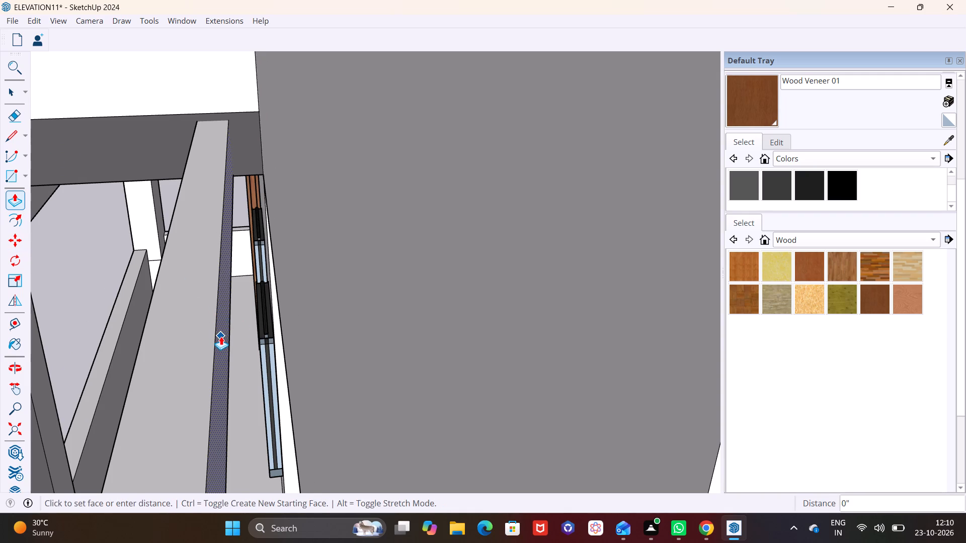
click(299, 335)
Pull the outer face of the base band on the parapet's short side outward about 8 9/16".
scroll(249, 314, down, 14)
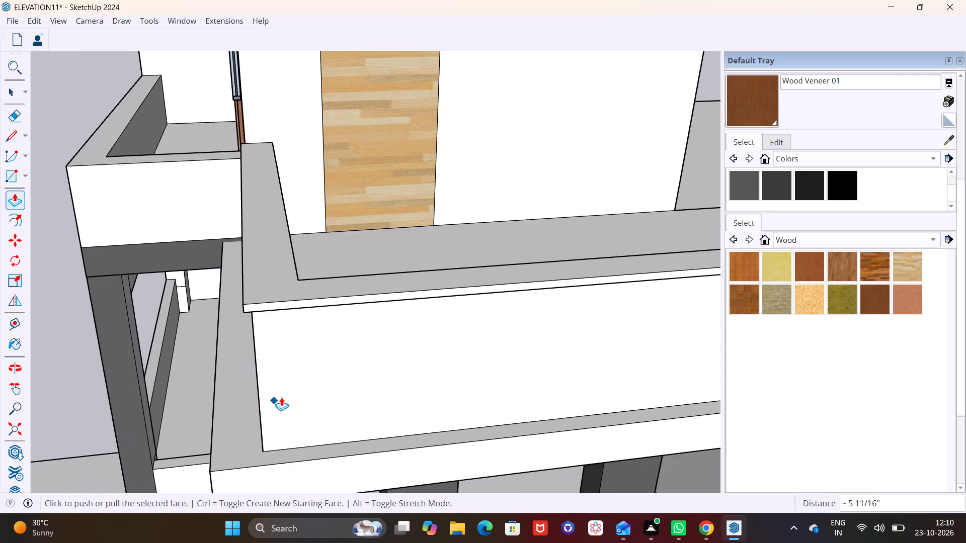
middle_drag(281, 397, 293, 297)
middle_drag(290, 316, 347, 302)
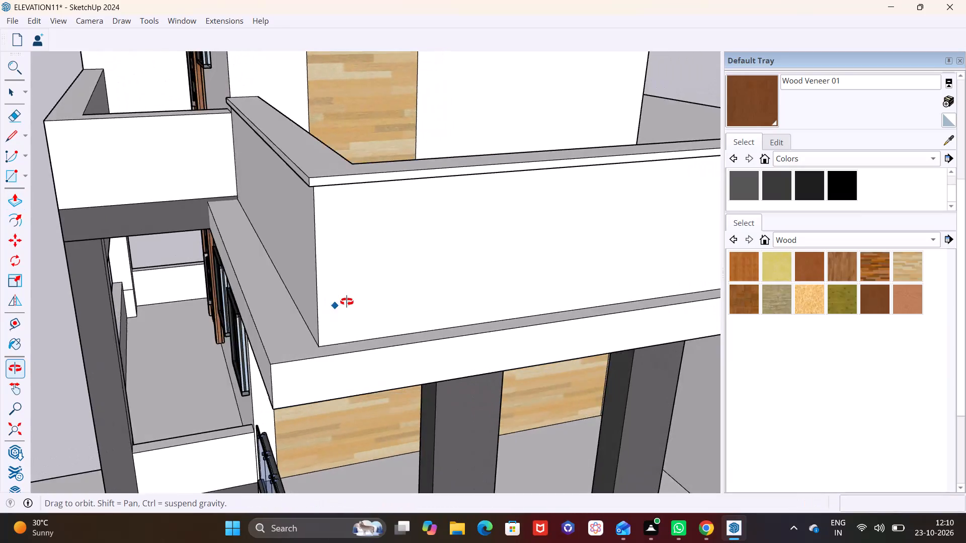
middle_drag(347, 302, 369, 258)
scroll(369, 258, down, 1)
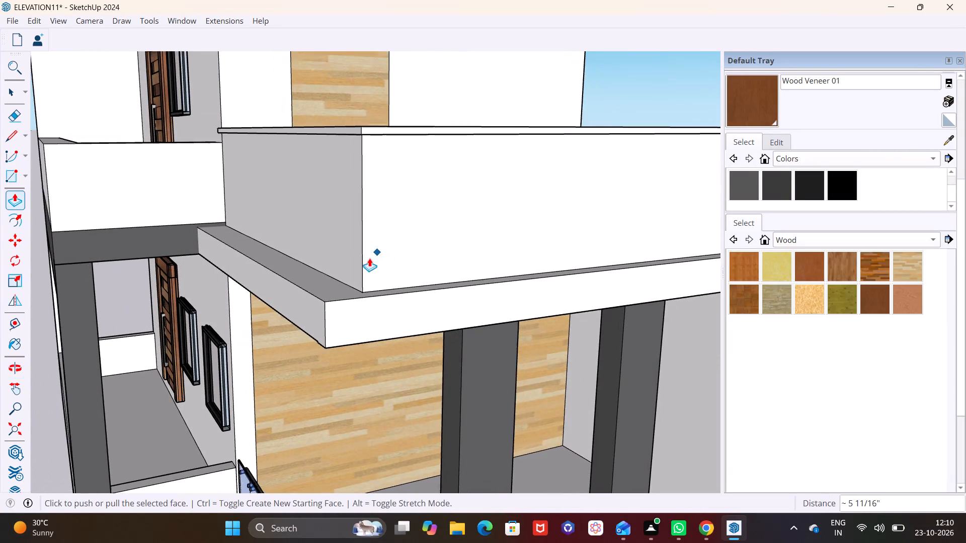
shift+middle_drag(369, 258, 360, 237)
key(space)
click(301, 291)
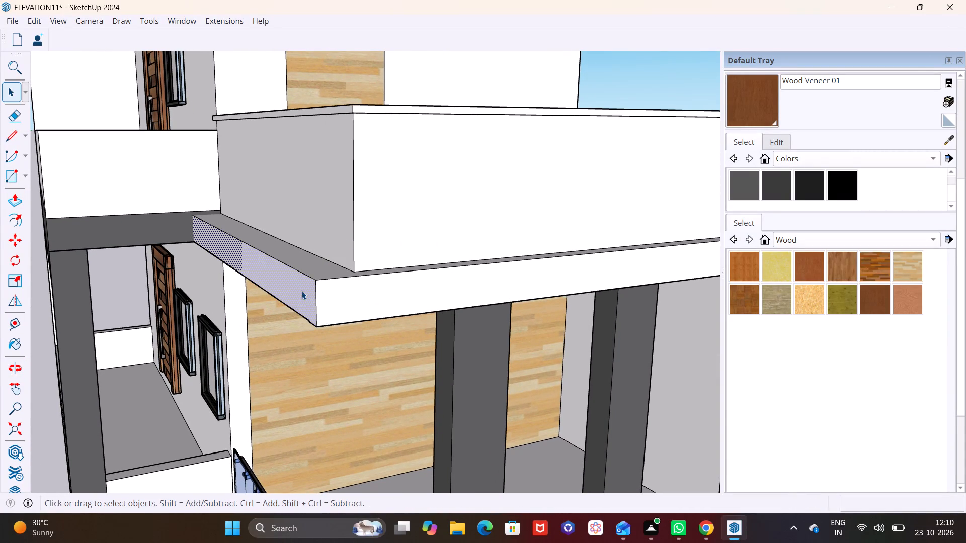
click(9, 203)
click(282, 280)
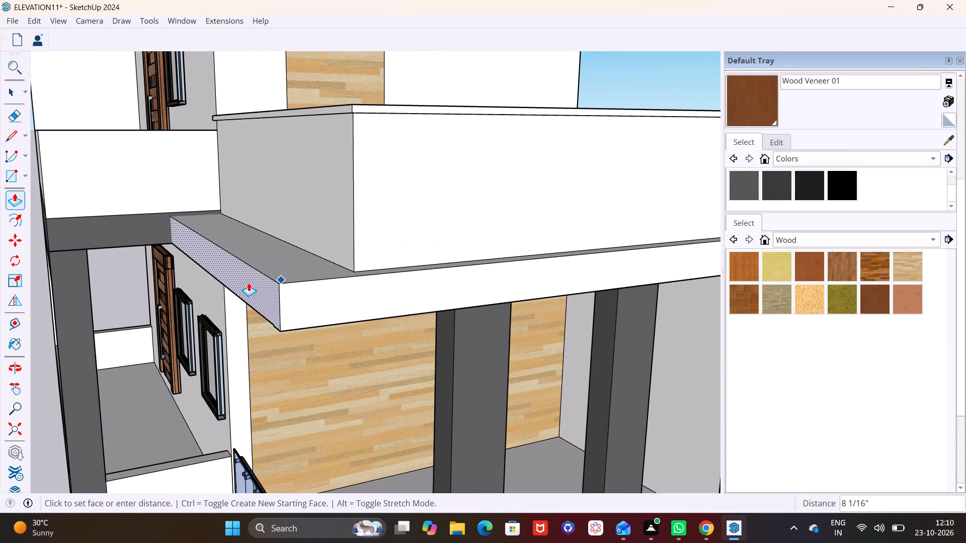
click(249, 283)
Pull the front face of the base band below the parapet's long side outward about 7 1/16".
scroll(292, 296, down, 11)
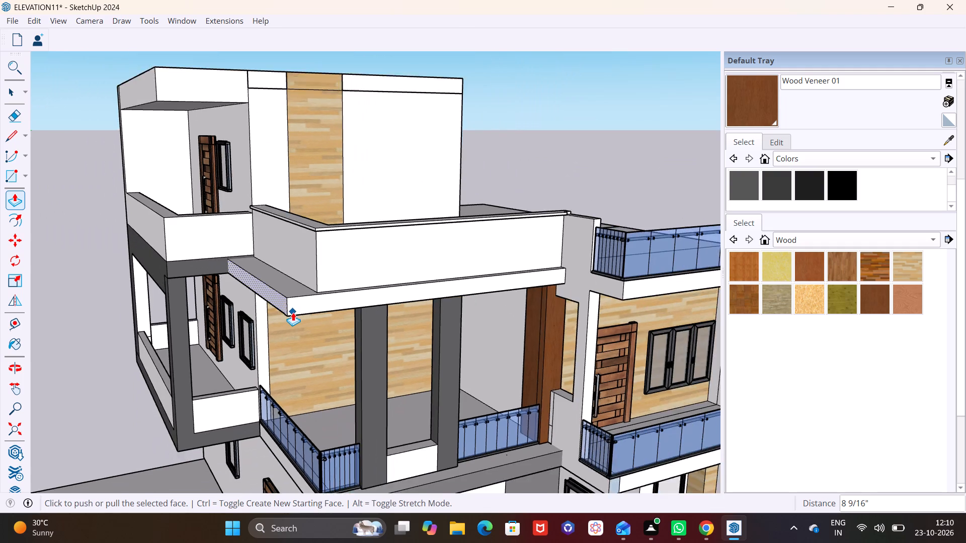
scroll(293, 312, down, 3)
middle_drag(356, 284, 347, 226)
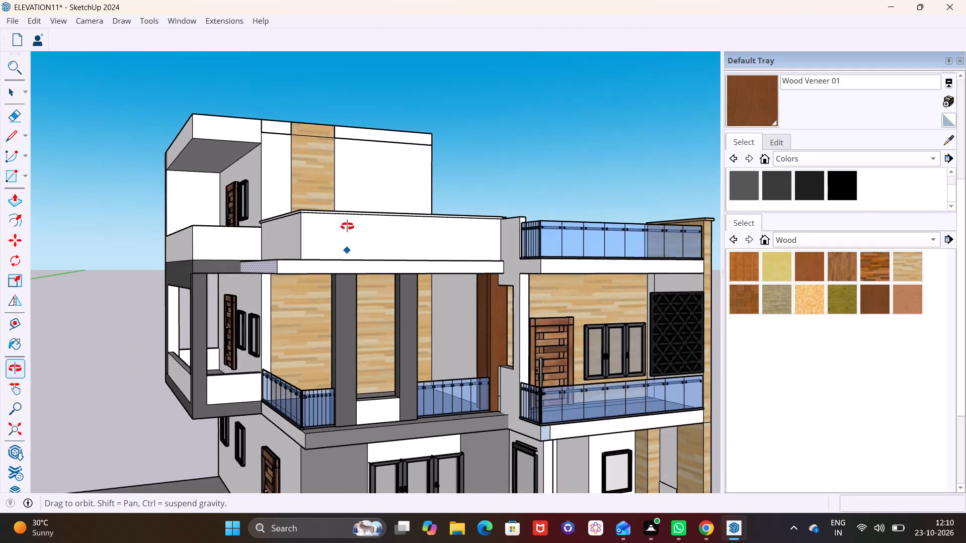
middle_drag(347, 226, 383, 232)
middle_drag(355, 283, 355, 313)
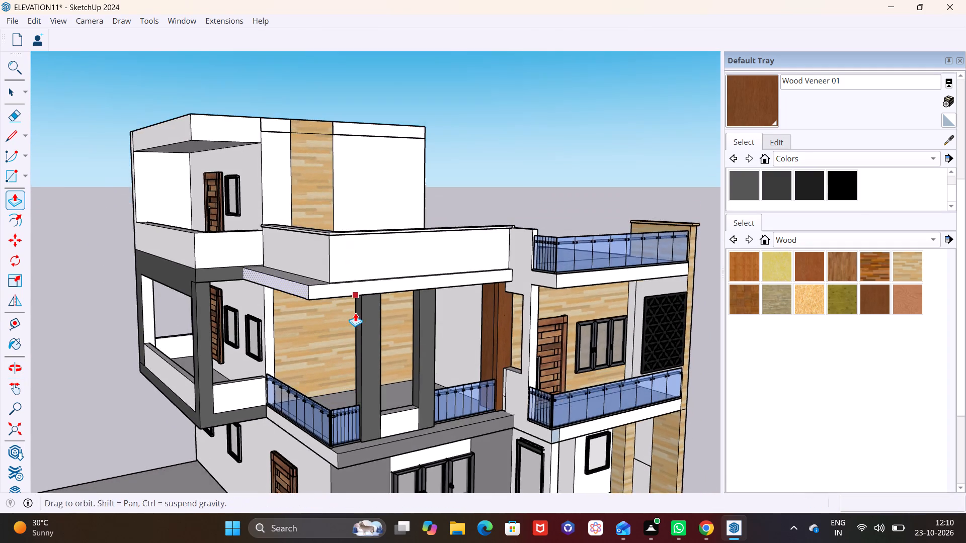
scroll(343, 297, up, 5)
key(space)
click(334, 290)
click(13, 200)
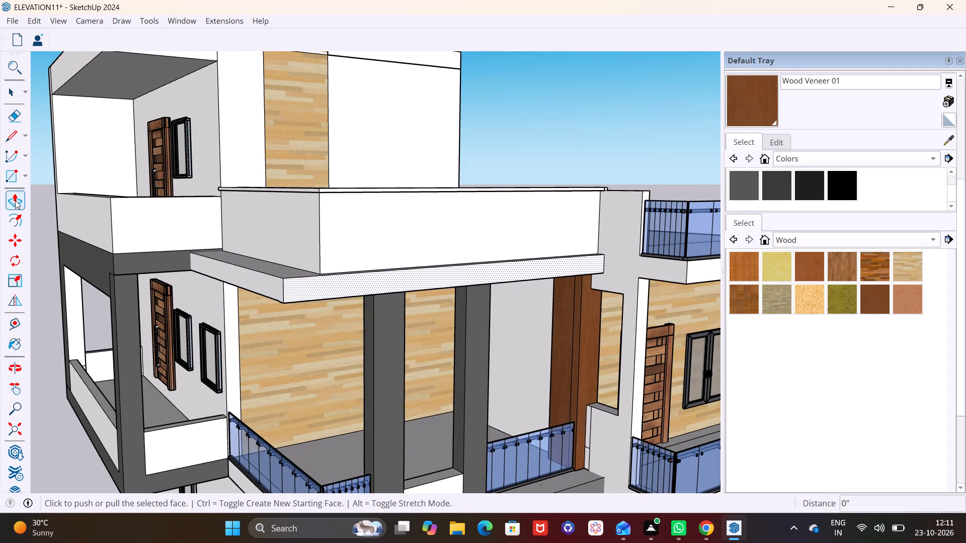
click(300, 281)
click(307, 282)
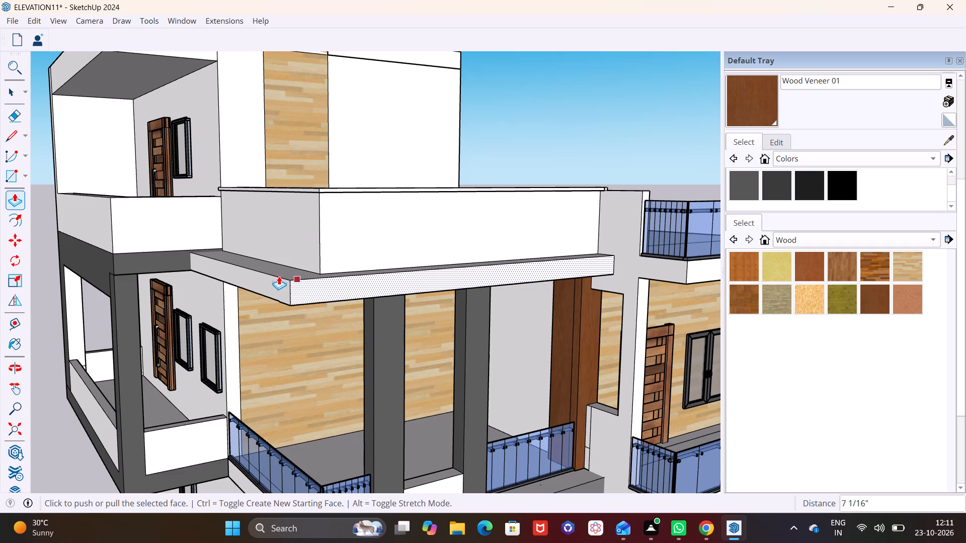
key(space)
Draw a thin rectangle about 11' 10 3/16" by 1 13/16" along the top edge of the short-side band's outer face.
scroll(187, 267, up, 1)
middle_drag(187, 268, 304, 268)
scroll(238, 266, up, 4)
shift+middle_drag(247, 269, 203, 271)
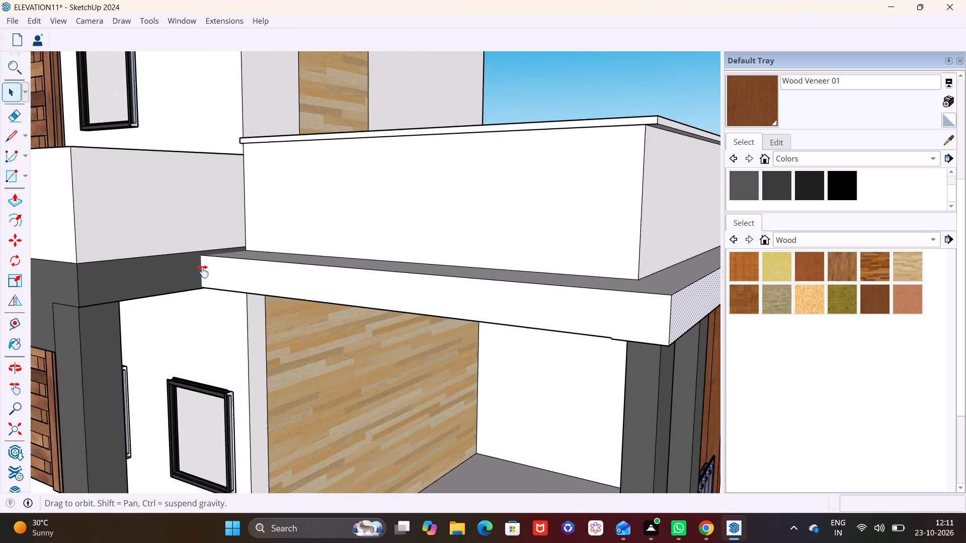
shift+middle_drag(203, 271, 166, 271)
click(25, 180)
click(25, 192)
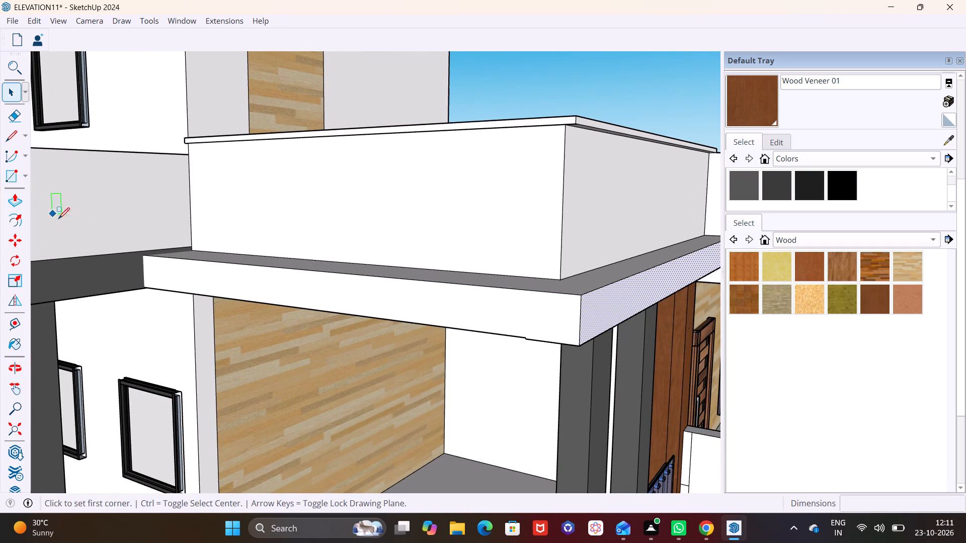
click(145, 259)
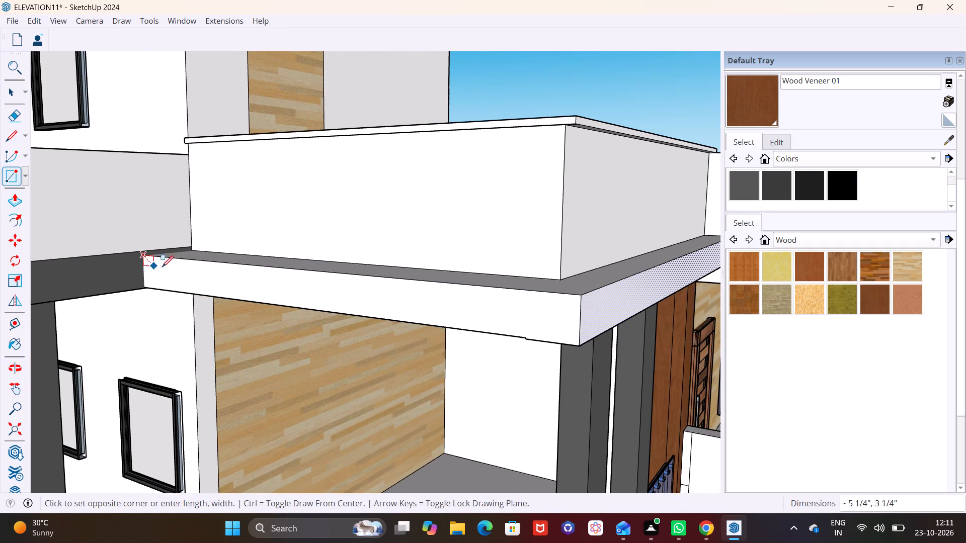
click(579, 304)
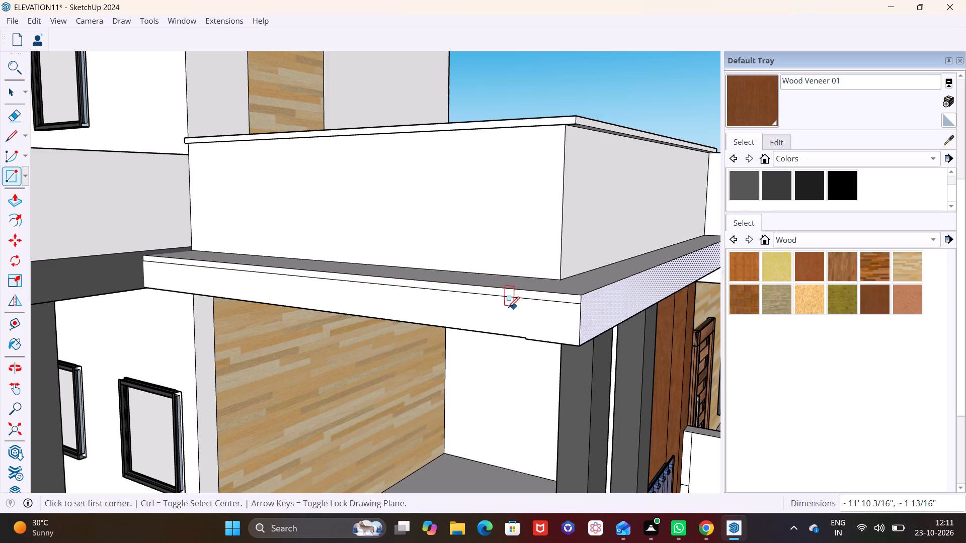
key(space)
Push/Pull the thin strip on the short-side band outward about 1 15/16" to form a projecting lip.
click(496, 293)
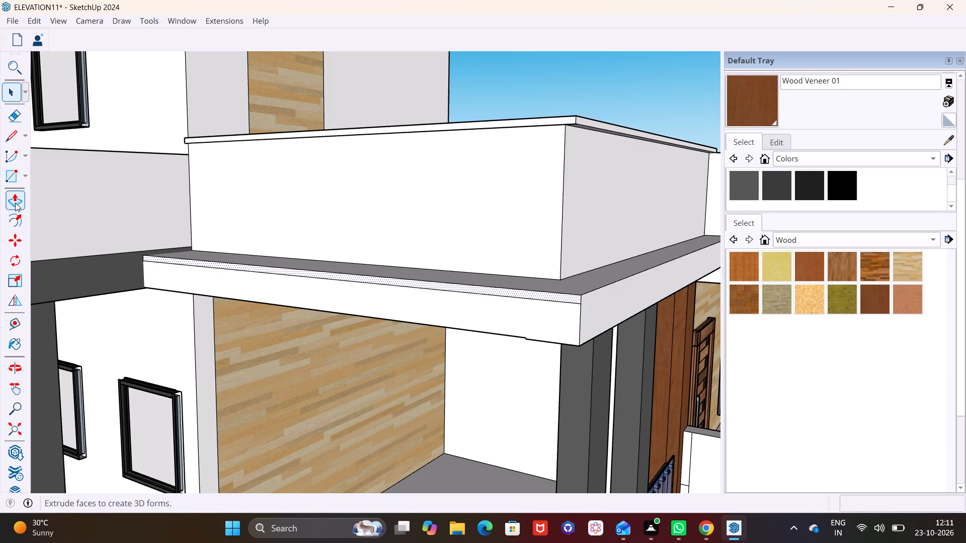
click(15, 203)
click(281, 269)
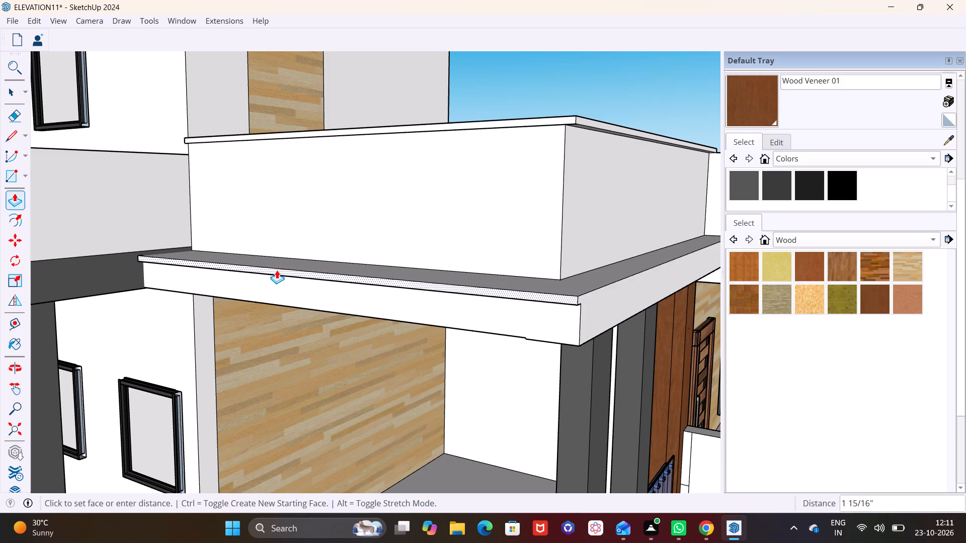
click(277, 270)
Draw a rectangle about 1' 7 9/16" by 1 13/16" on the front band's top edge, starting from the short-side lip's corner.
scroll(337, 304, down, 2)
middle_drag(507, 327, 332, 307)
shift+middle_drag(423, 298, 264, 319)
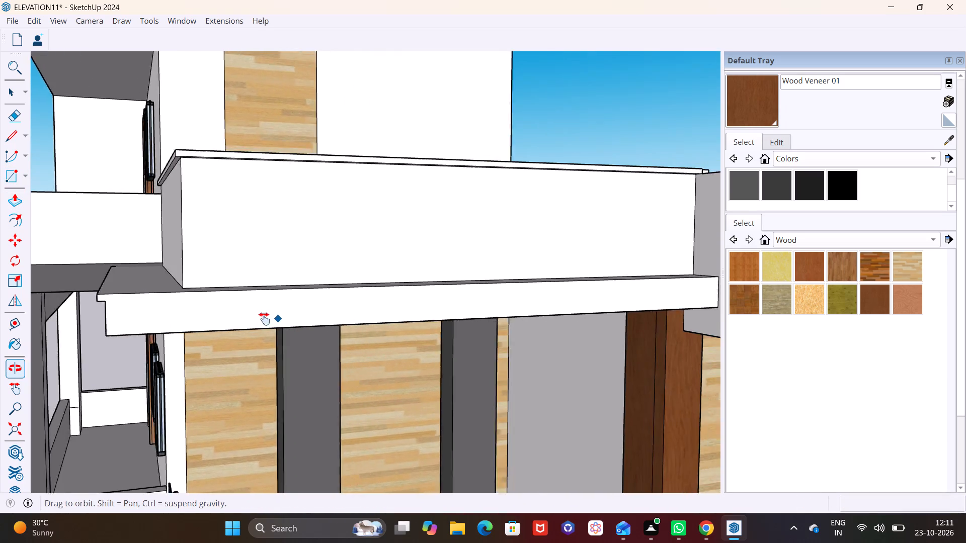
shift+middle_drag(264, 319, 227, 309)
click(23, 174)
click(32, 195)
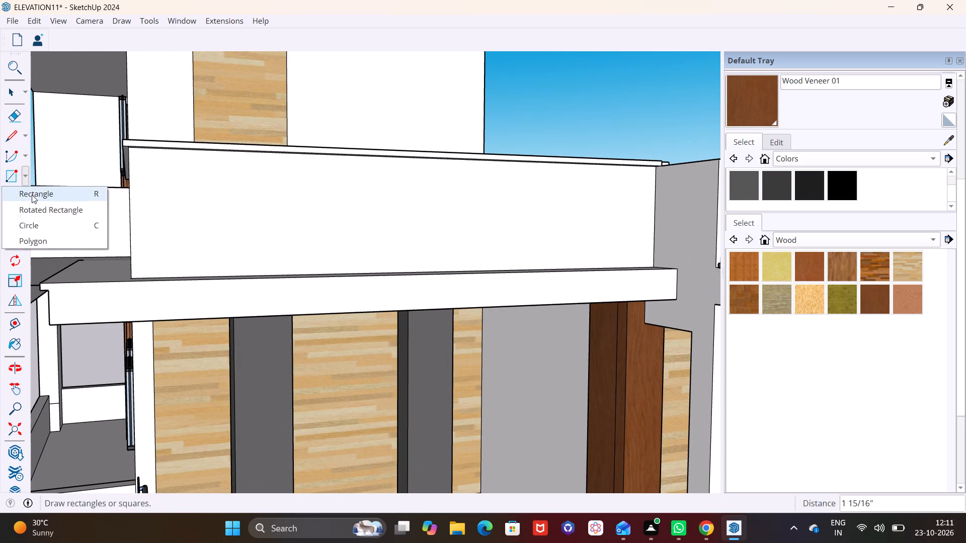
click(41, 286)
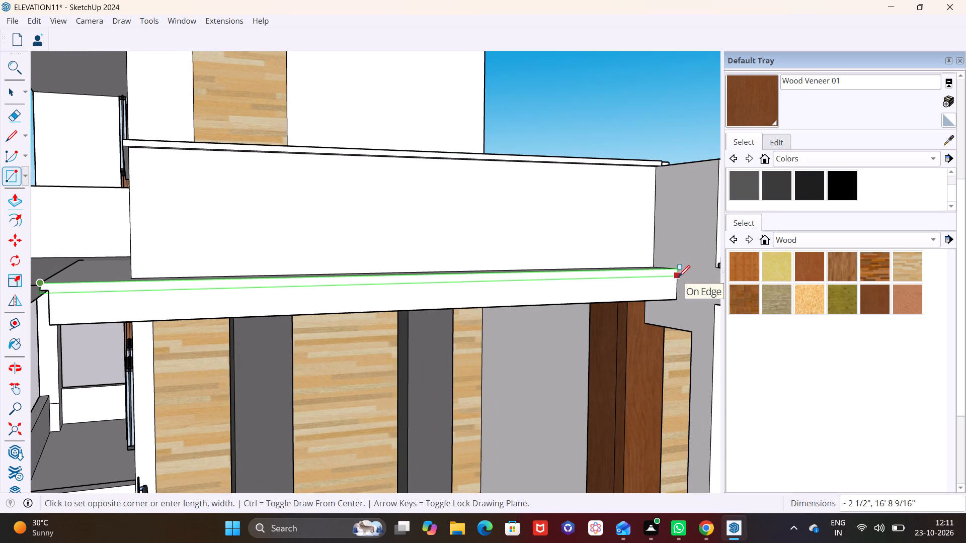
scroll(674, 276, up, 2)
scroll(674, 275, down, 3)
middle_drag(674, 275, 706, 265)
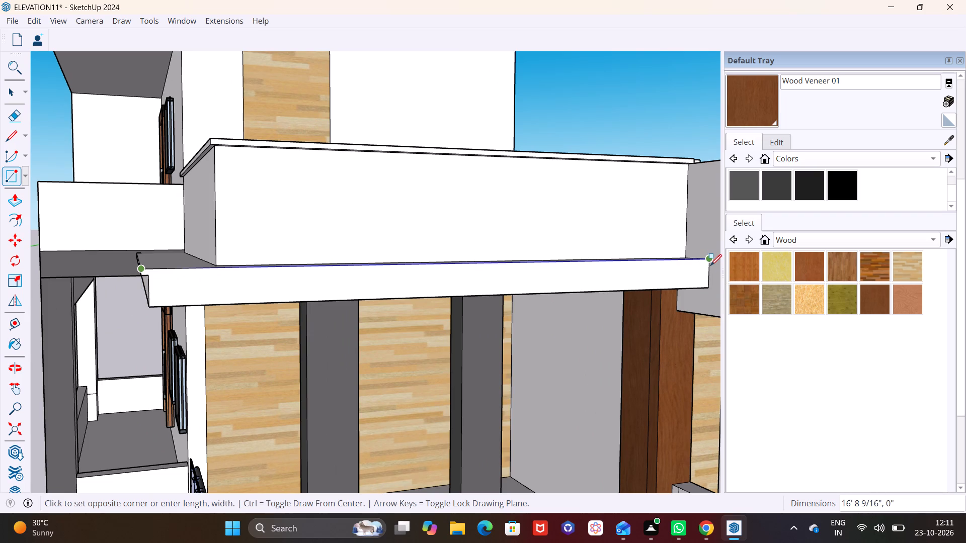
scroll(708, 269, up, 3)
scroll(708, 269, down, 2)
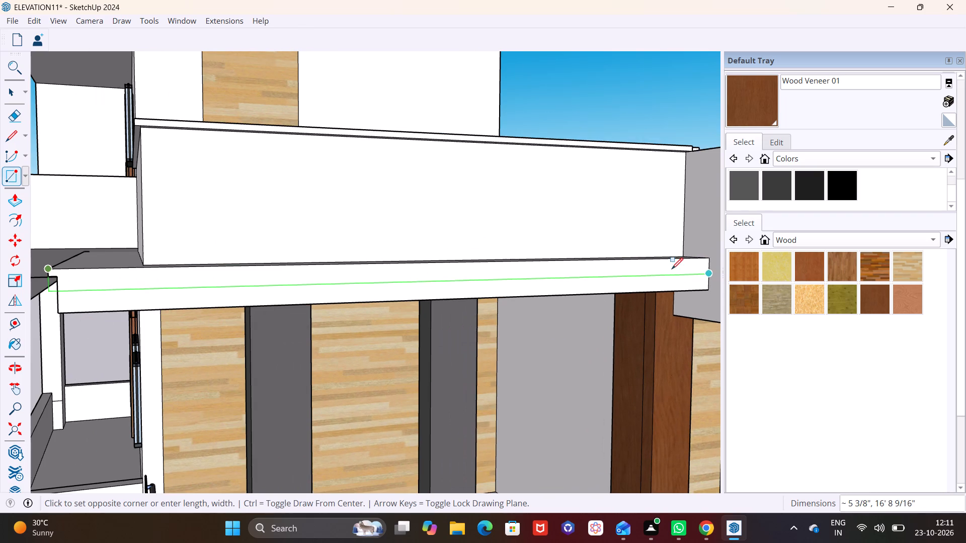
scroll(56, 275, up, 4)
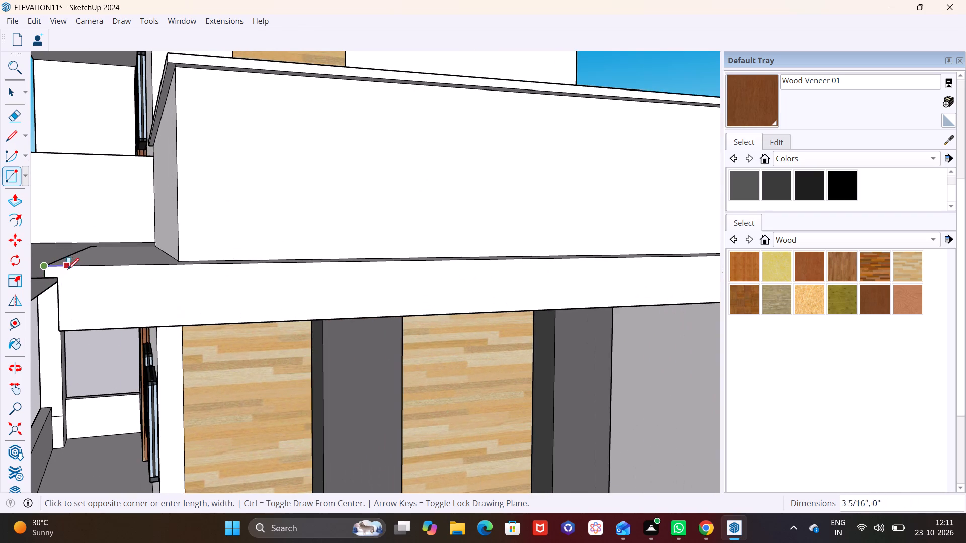
click(170, 277)
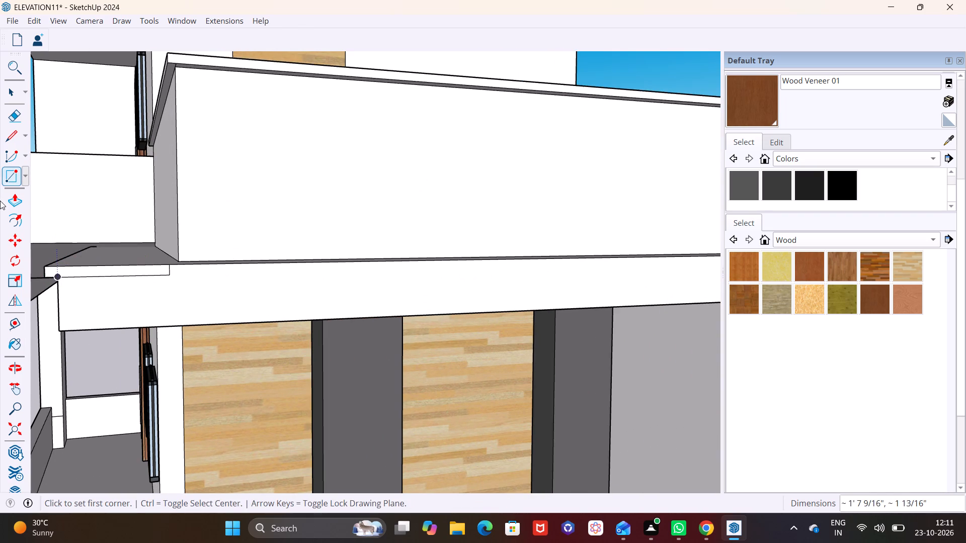
Push/Pull the small corner rectangle out from the front band's face and adjust its projection to form a short lip.
click(17, 194)
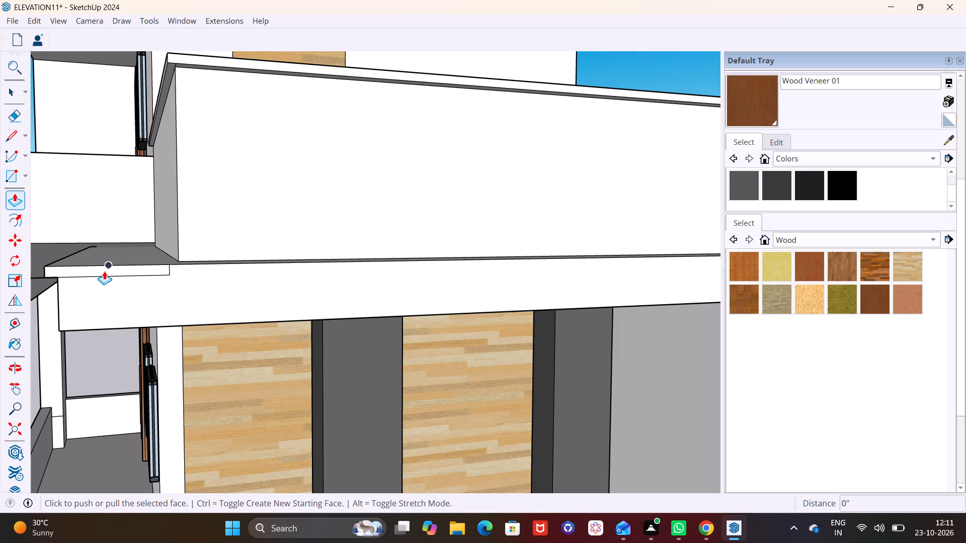
key(space)
click(104, 271)
click(11, 200)
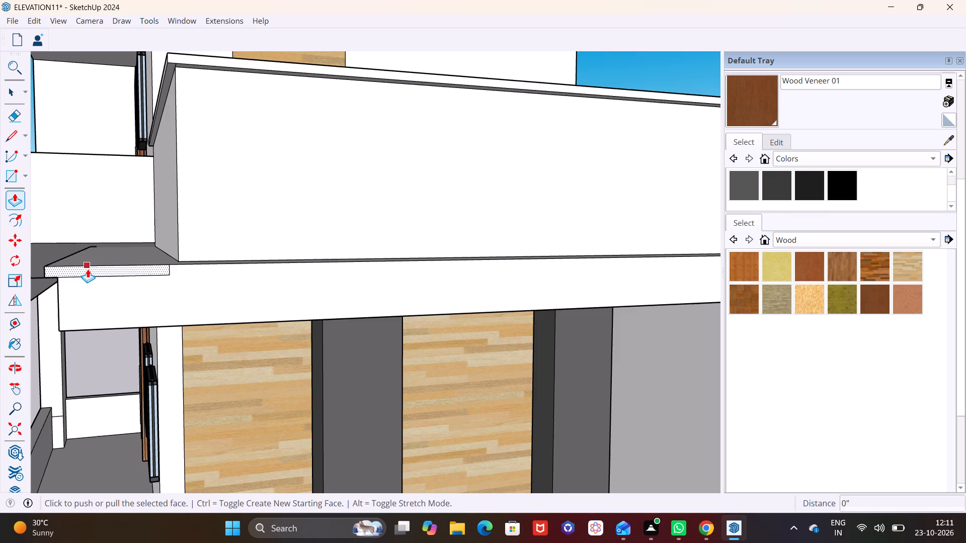
click(88, 269)
click(84, 266)
middle_drag(184, 281, 163, 287)
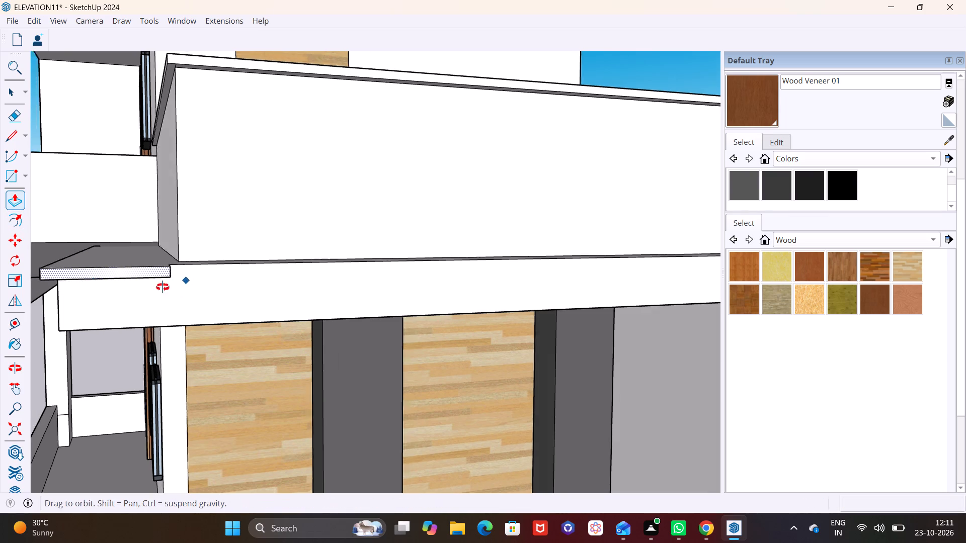
middle_drag(163, 287, 9, 292)
scroll(161, 271, up, 6)
click(143, 260)
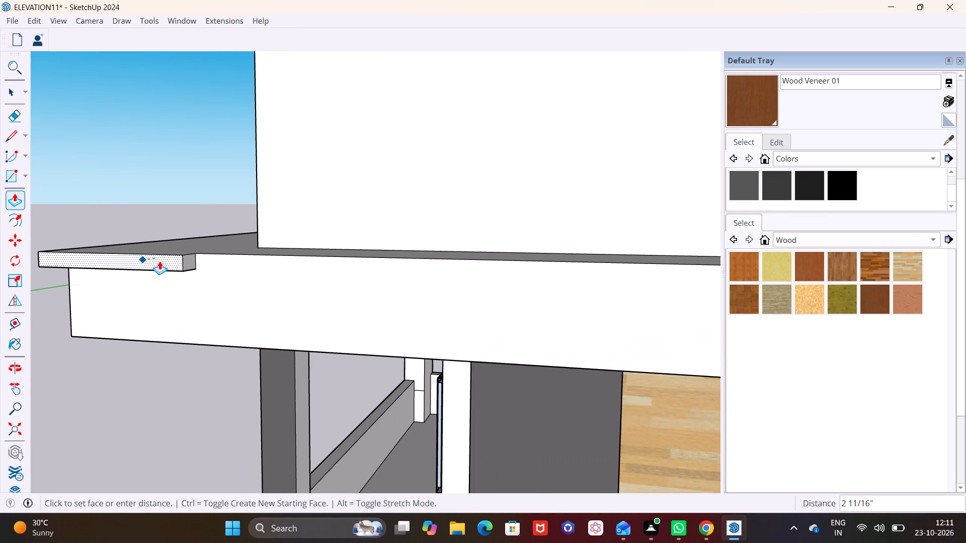
click(164, 260)
Extend the short lip's end face along the front band's top edge to the far end beside the glass railing.
middle_drag(214, 274, 124, 274)
scroll(120, 265, up, 2)
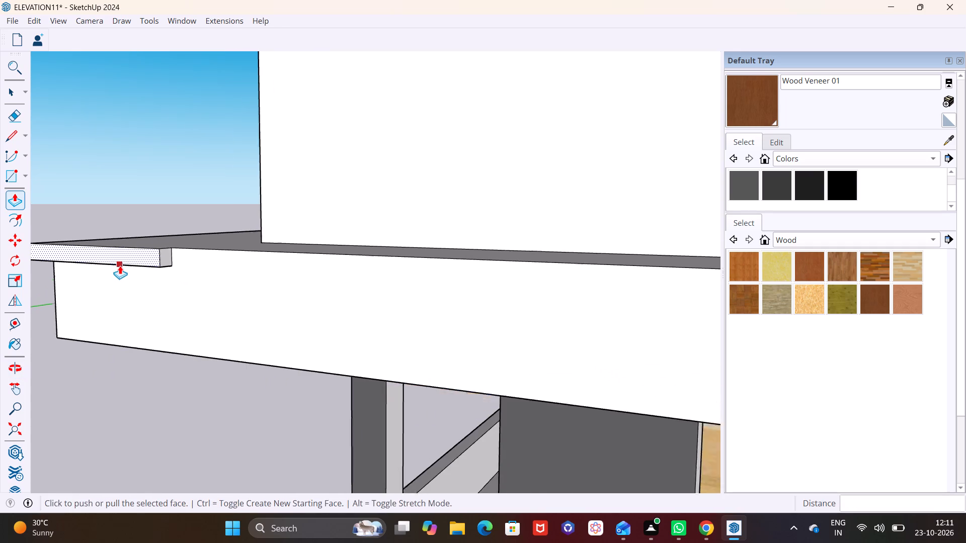
scroll(120, 265, up, 2)
click(7, 89)
click(179, 252)
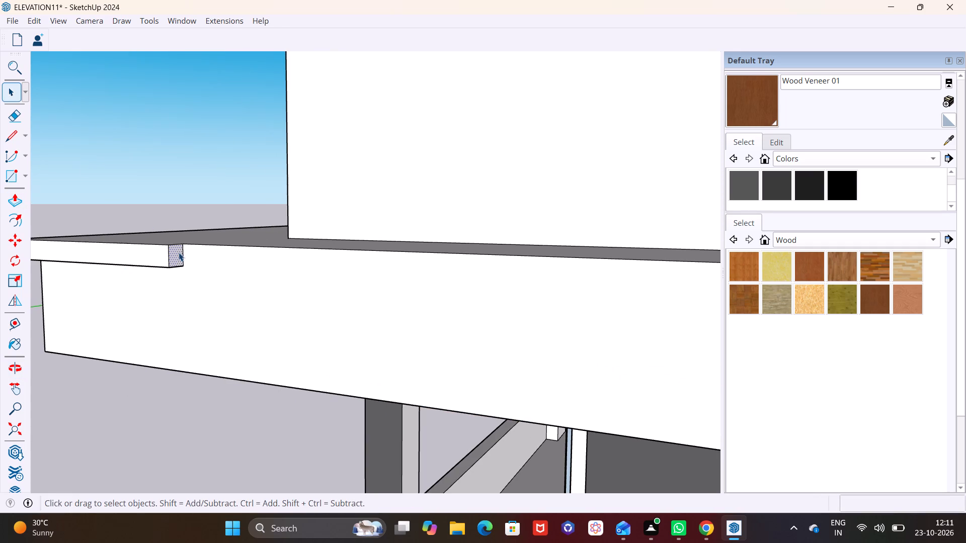
click(15, 201)
click(178, 254)
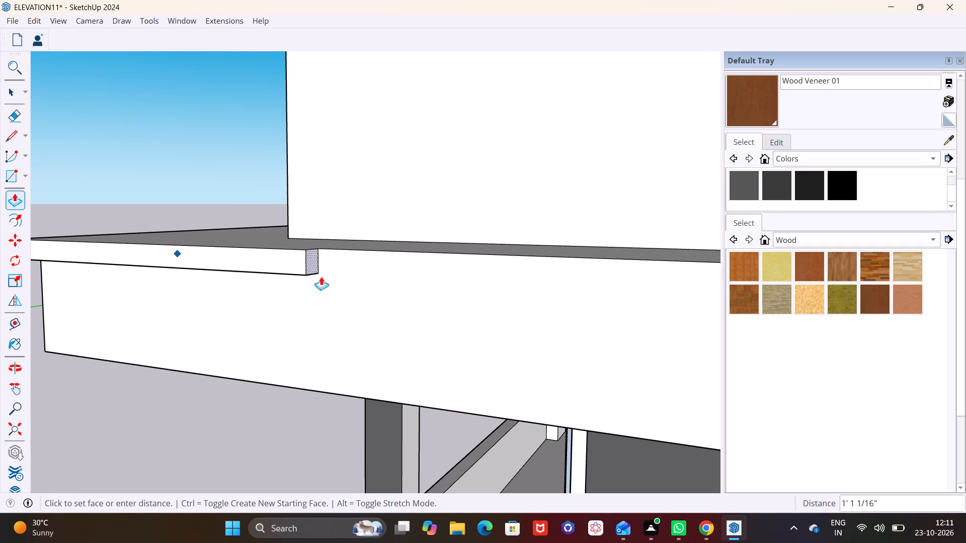
scroll(323, 278, down, 11)
shift+middle_drag(474, 294, 234, 281)
scroll(265, 286, down, 8)
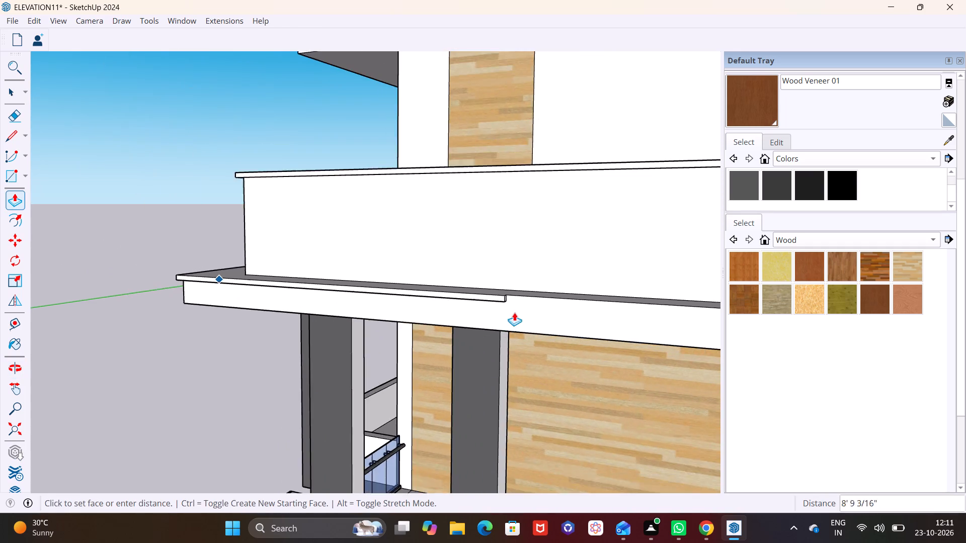
scroll(514, 312, down, 3)
shift+middle_drag(577, 299, 364, 299)
scroll(390, 312, down, 1)
middle_drag(395, 314, 460, 323)
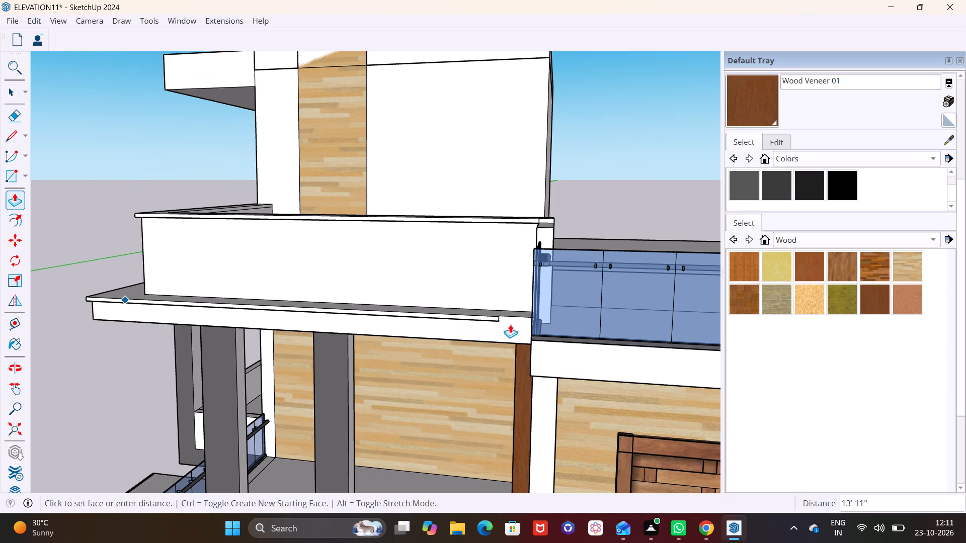
click(533, 326)
key(space)
Examine the front parapet and its stepped base band within the whole elevation.
click(399, 297)
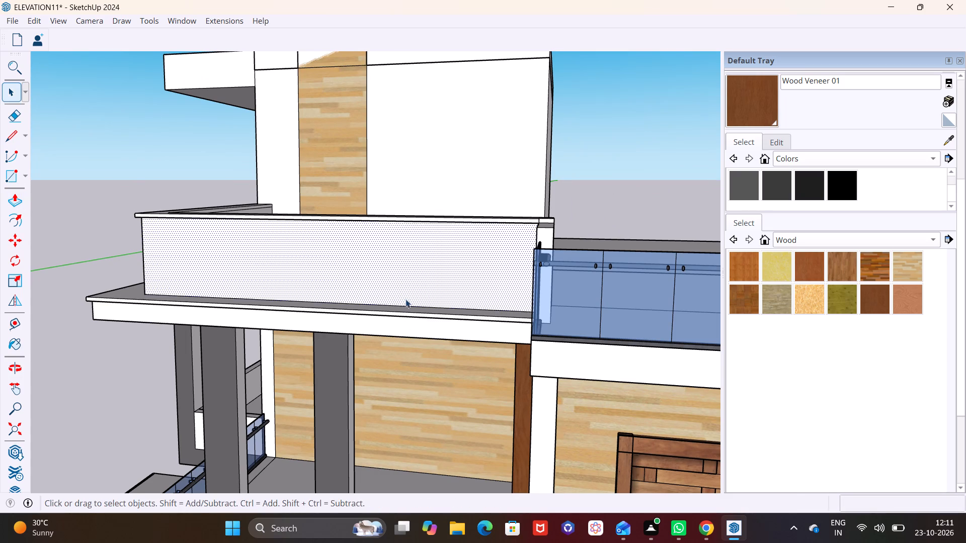
middle_drag(406, 299, 563, 293)
scroll(237, 220, down, 6)
scroll(229, 279, down, 4)
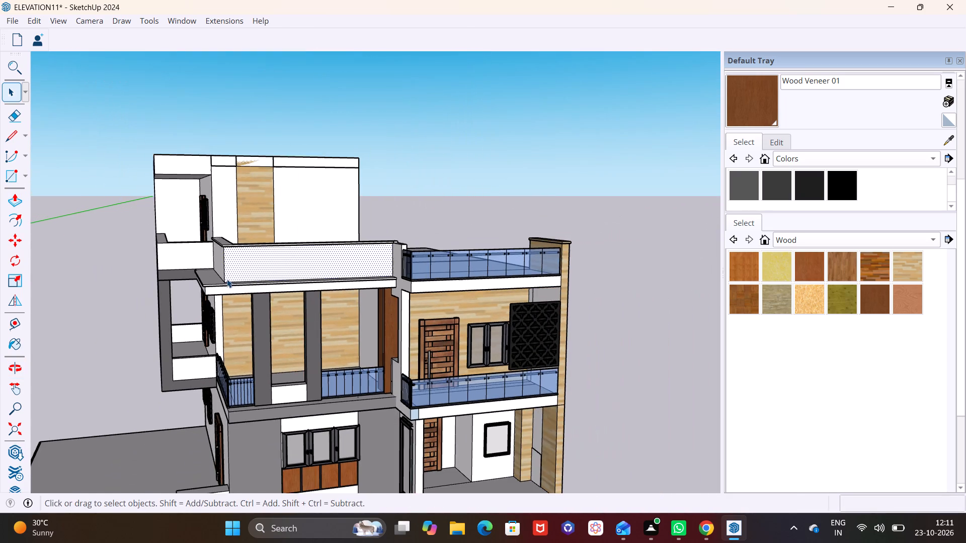
middle_drag(227, 279, 321, 289)
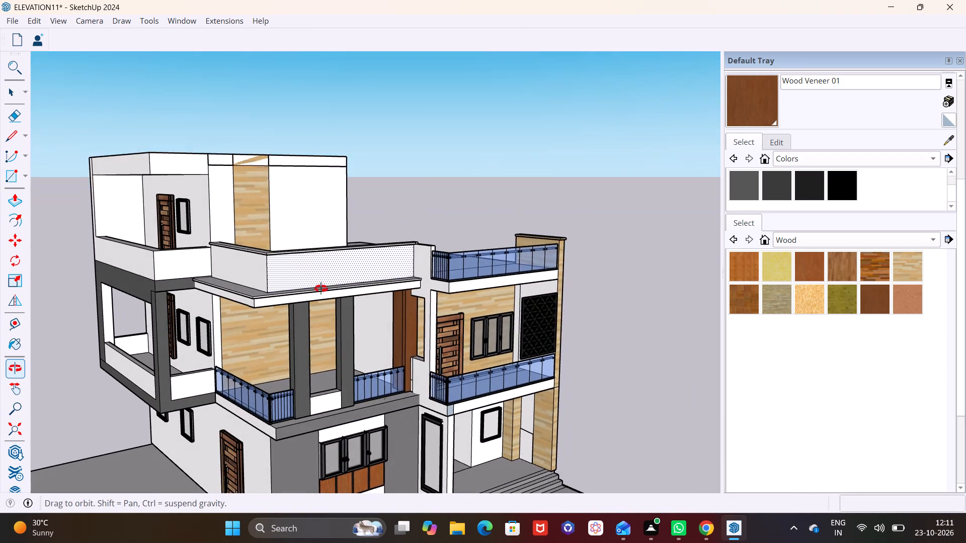
Examine the front parapet, its coping and its lipped base band from above and below and within the whole elevation.
middle_drag(321, 289, 323, 290)
scroll(238, 287, up, 3)
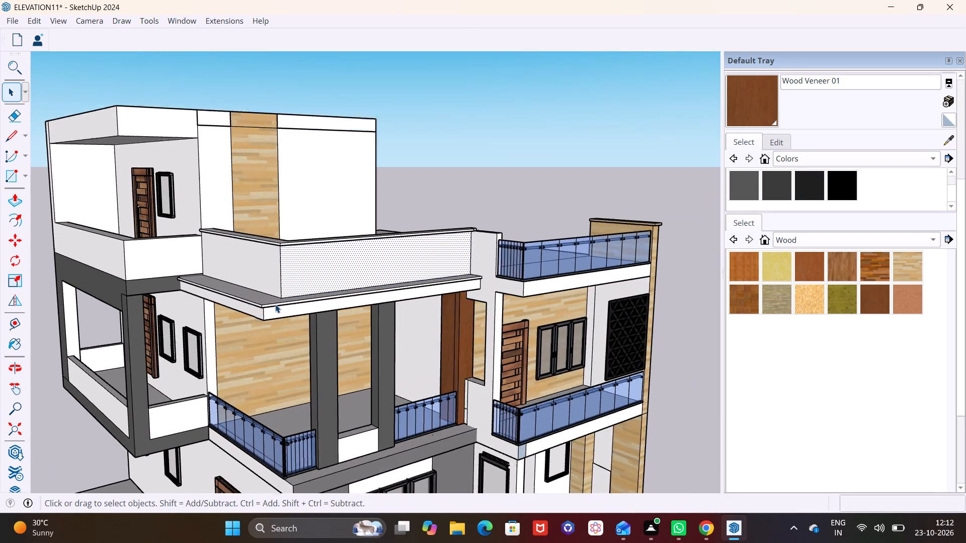
scroll(269, 304, up, 1)
middle_drag(266, 303, 301, 183)
scroll(296, 233, up, 1)
middle_drag(299, 248, 294, 321)
scroll(294, 321, down, 1)
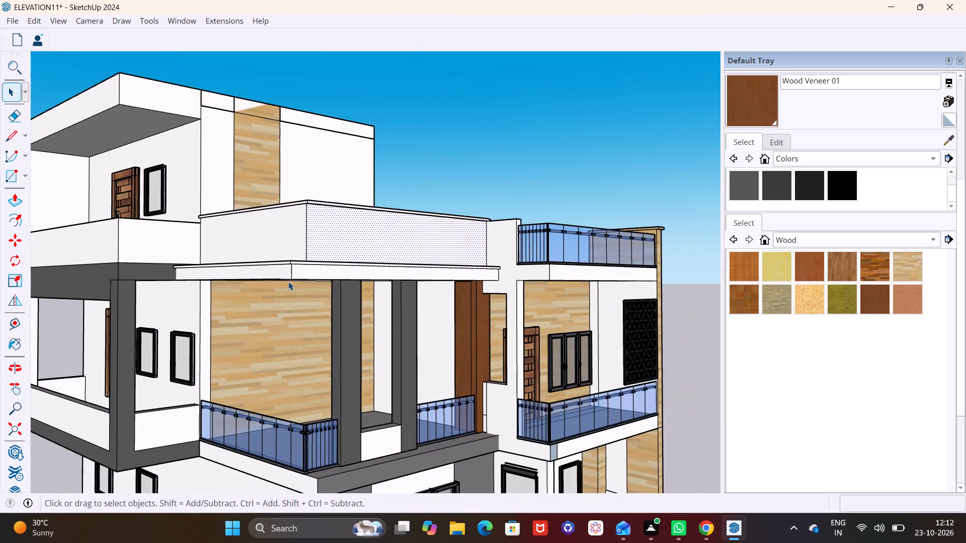
scroll(288, 282, down, 2)
middle_drag(261, 283, 256, 332)
scroll(262, 291, down, 4)
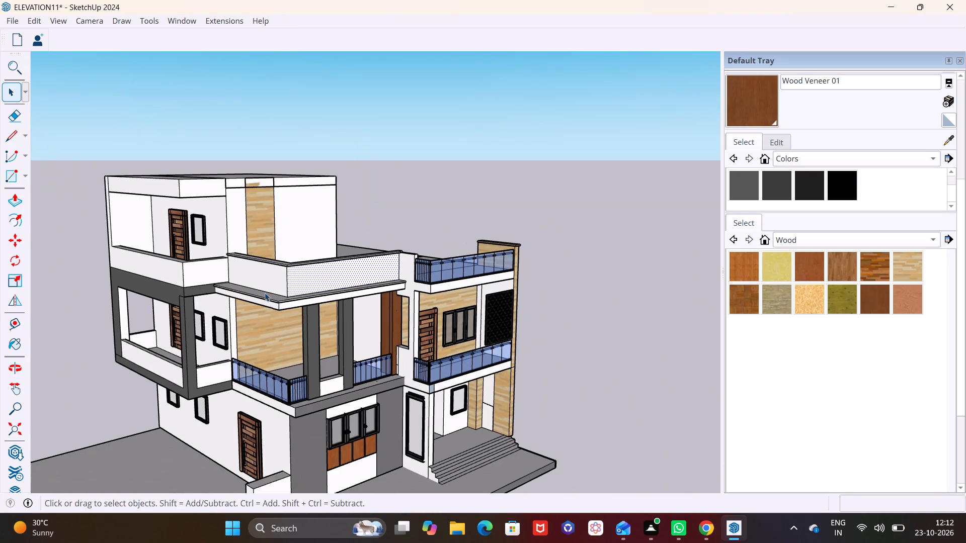
middle_drag(254, 294, 227, 244)
middle_drag(241, 287, 328, 231)
scroll(299, 275, down, 5)
middle_drag(287, 289, 267, 291)
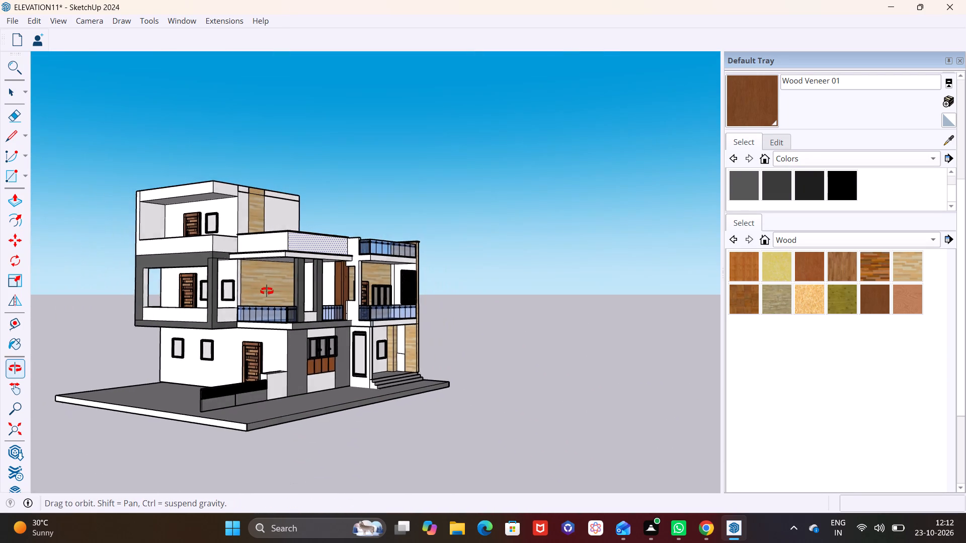
middle_drag(267, 291, 249, 294)
Examine the ground-floor frontage around the low white wall and the slatted black gate beside it.
scroll(288, 376, up, 1)
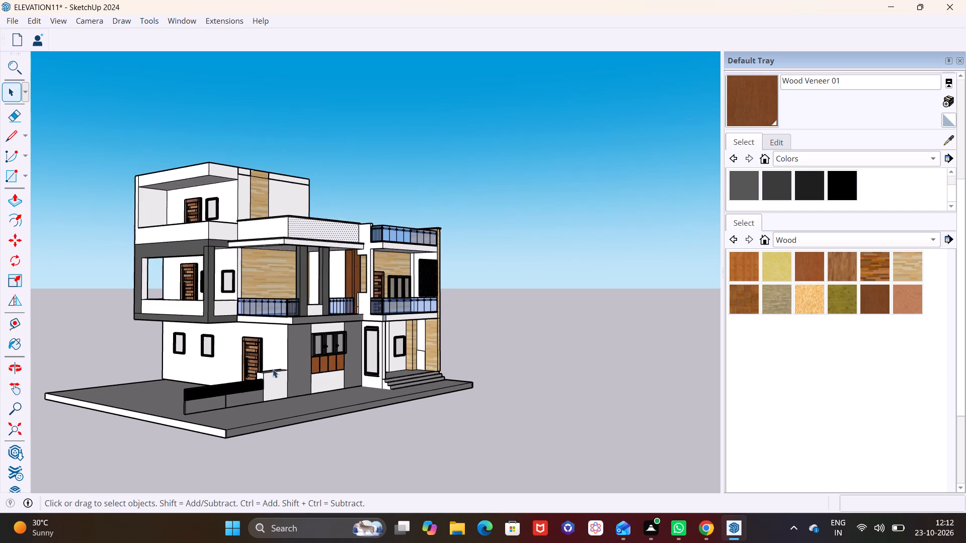
scroll(270, 371, up, 12)
middle_drag(256, 365, 192, 329)
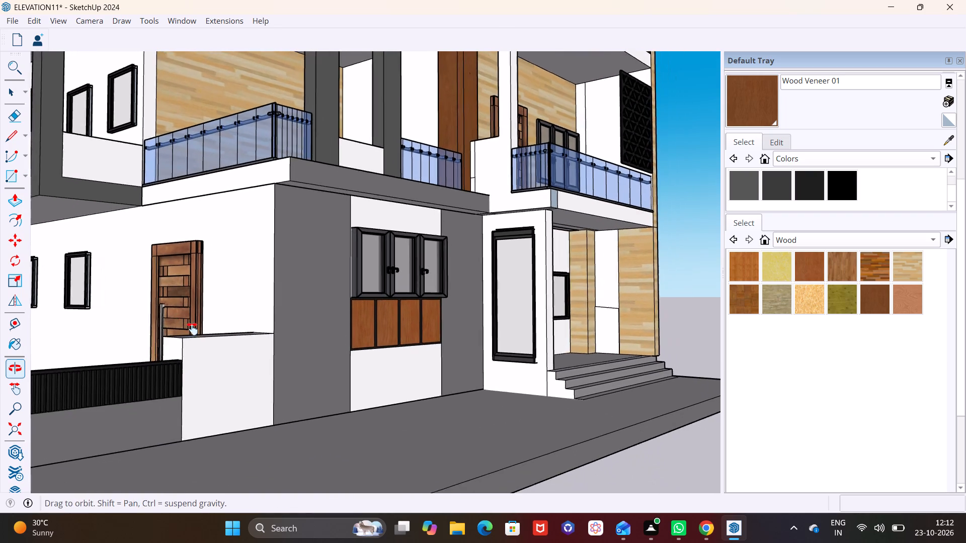
middle_drag(192, 329, 190, 327)
middle_drag(180, 339, 120, 395)
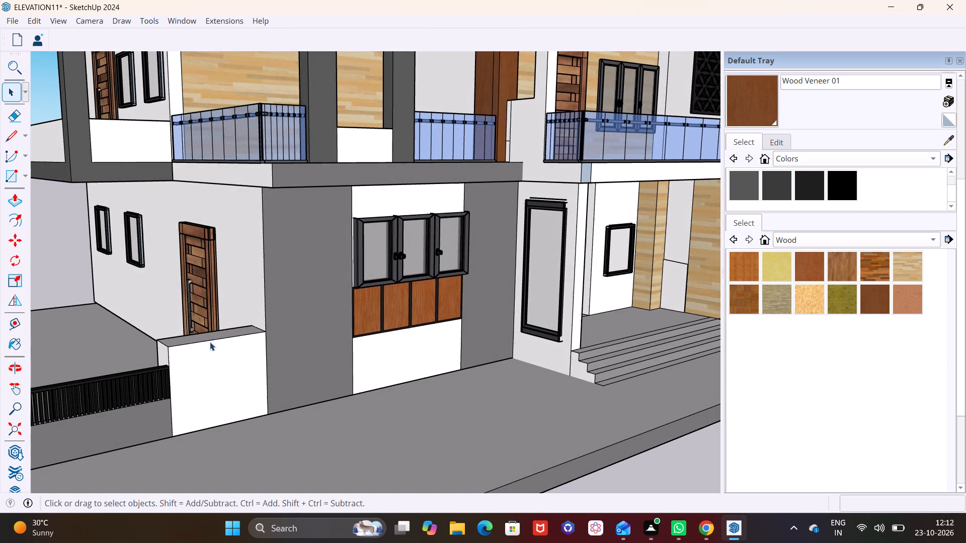
click(210, 337)
scroll(183, 353, down, 5)
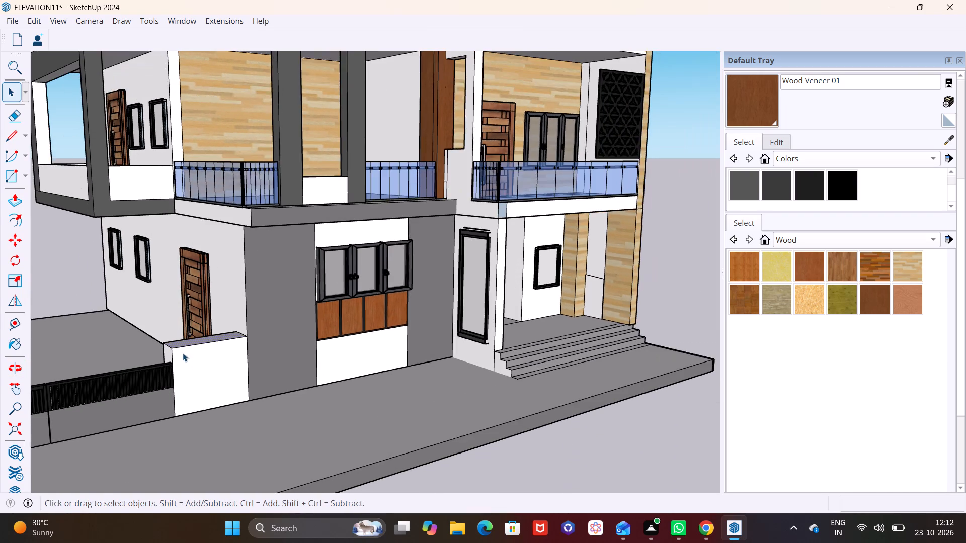
scroll(183, 353, down, 1)
shift+middle_drag(187, 338, 354, 289)
middle_drag(284, 336, 255, 395)
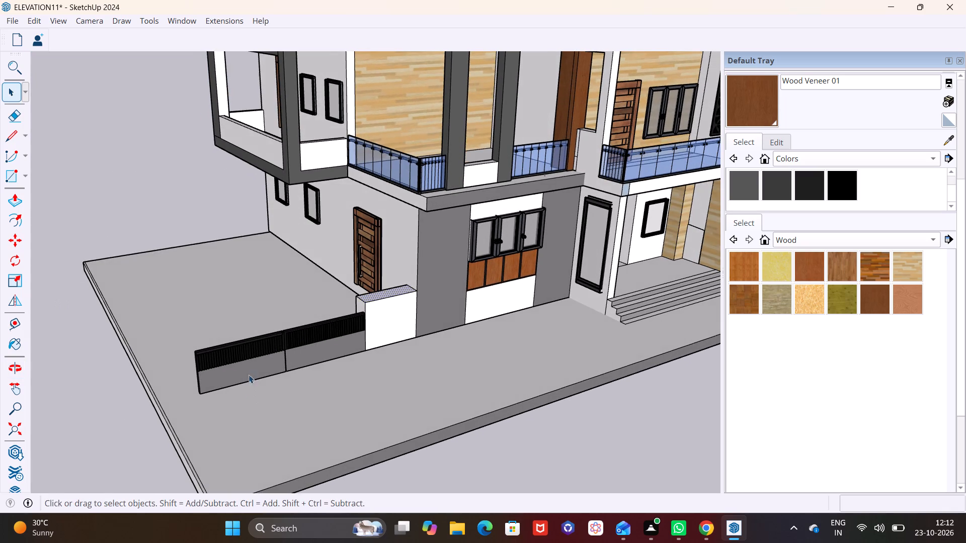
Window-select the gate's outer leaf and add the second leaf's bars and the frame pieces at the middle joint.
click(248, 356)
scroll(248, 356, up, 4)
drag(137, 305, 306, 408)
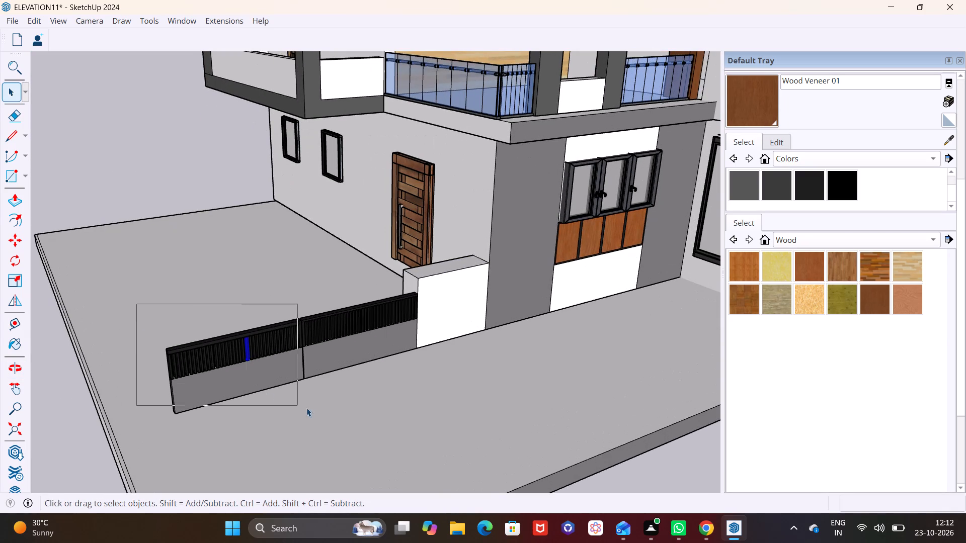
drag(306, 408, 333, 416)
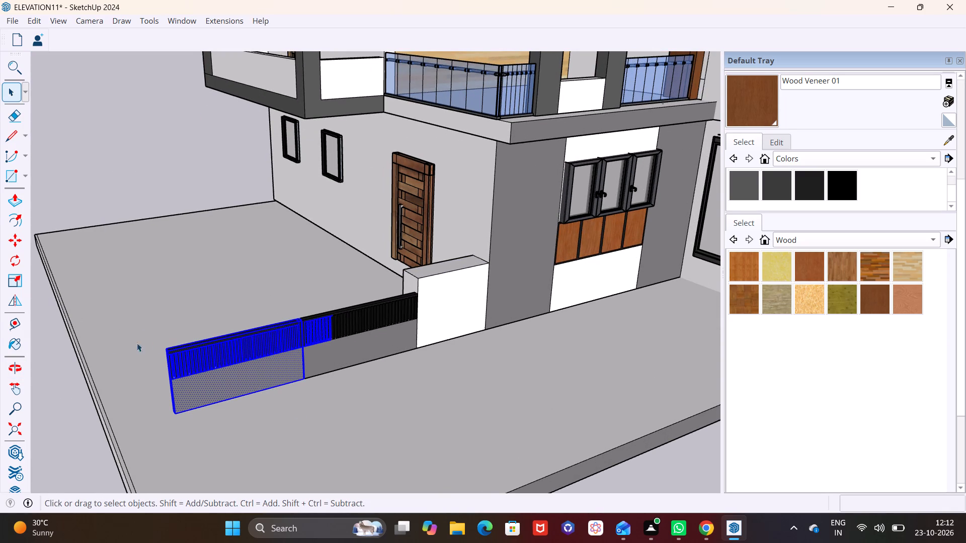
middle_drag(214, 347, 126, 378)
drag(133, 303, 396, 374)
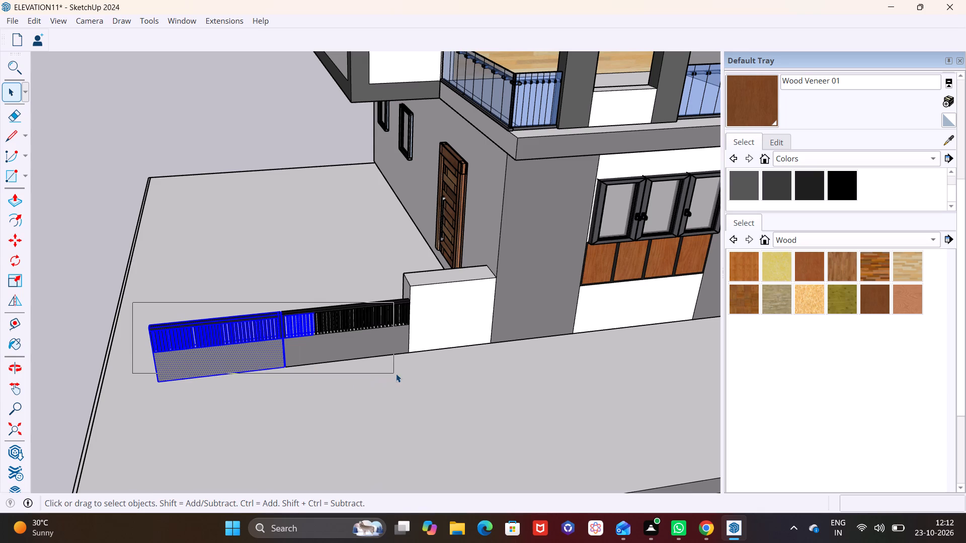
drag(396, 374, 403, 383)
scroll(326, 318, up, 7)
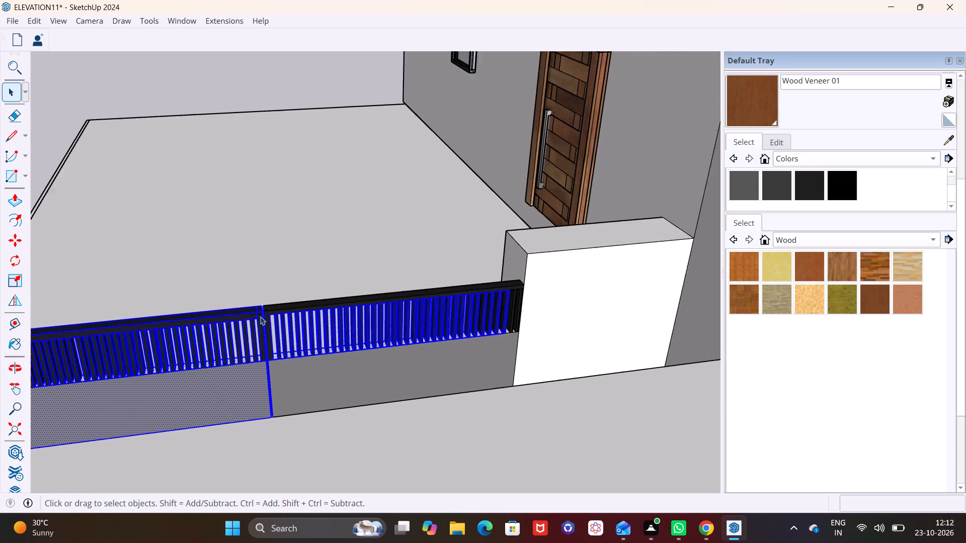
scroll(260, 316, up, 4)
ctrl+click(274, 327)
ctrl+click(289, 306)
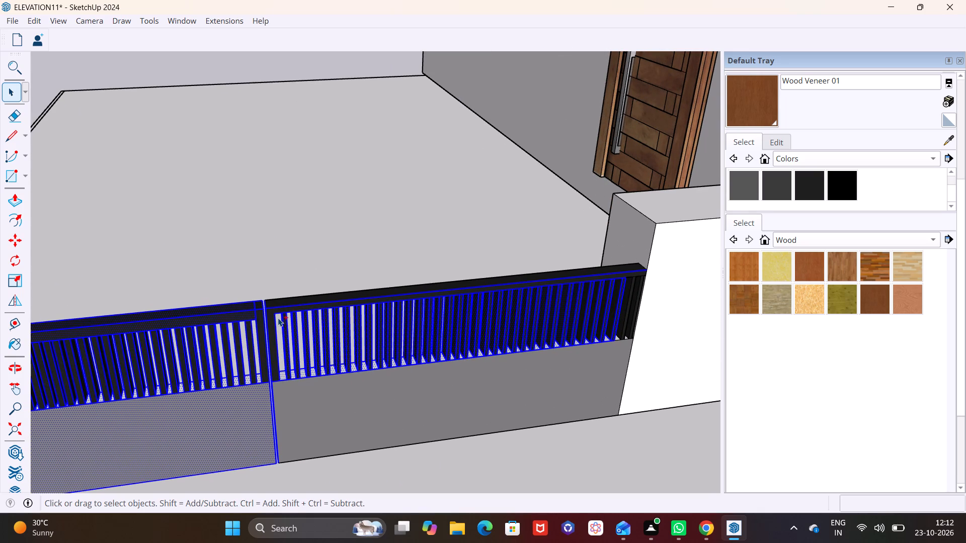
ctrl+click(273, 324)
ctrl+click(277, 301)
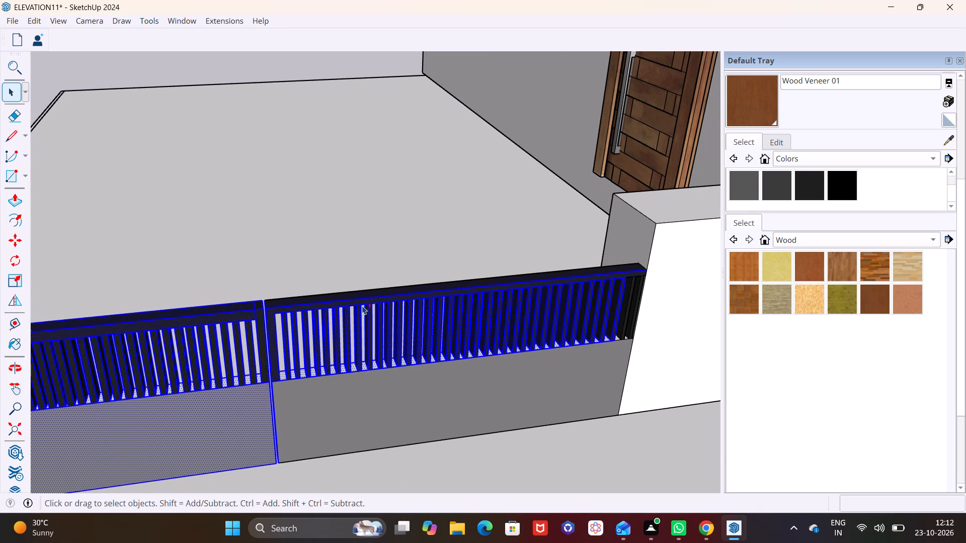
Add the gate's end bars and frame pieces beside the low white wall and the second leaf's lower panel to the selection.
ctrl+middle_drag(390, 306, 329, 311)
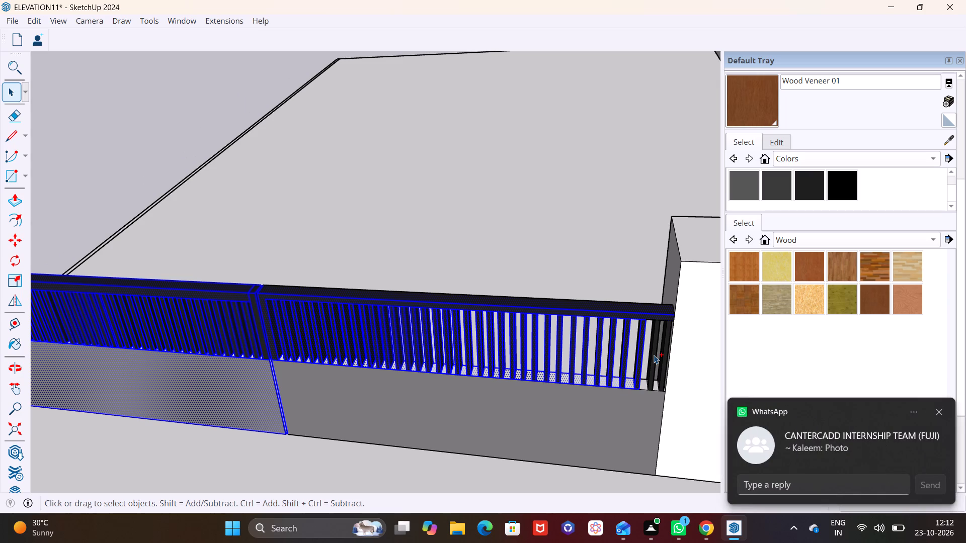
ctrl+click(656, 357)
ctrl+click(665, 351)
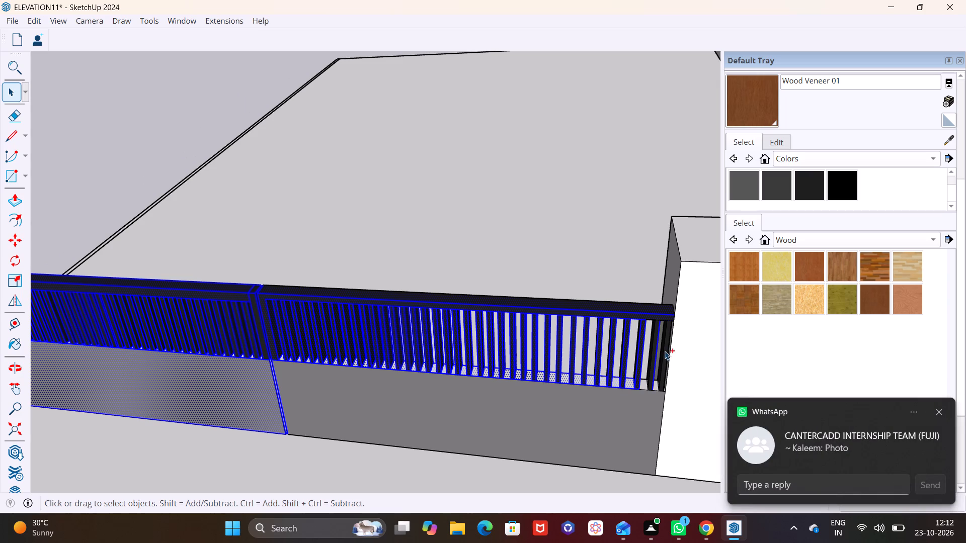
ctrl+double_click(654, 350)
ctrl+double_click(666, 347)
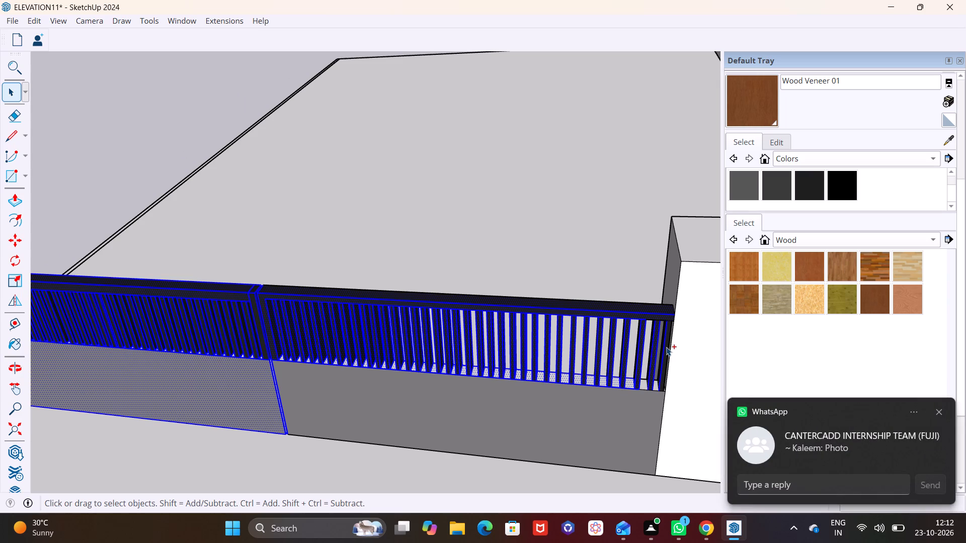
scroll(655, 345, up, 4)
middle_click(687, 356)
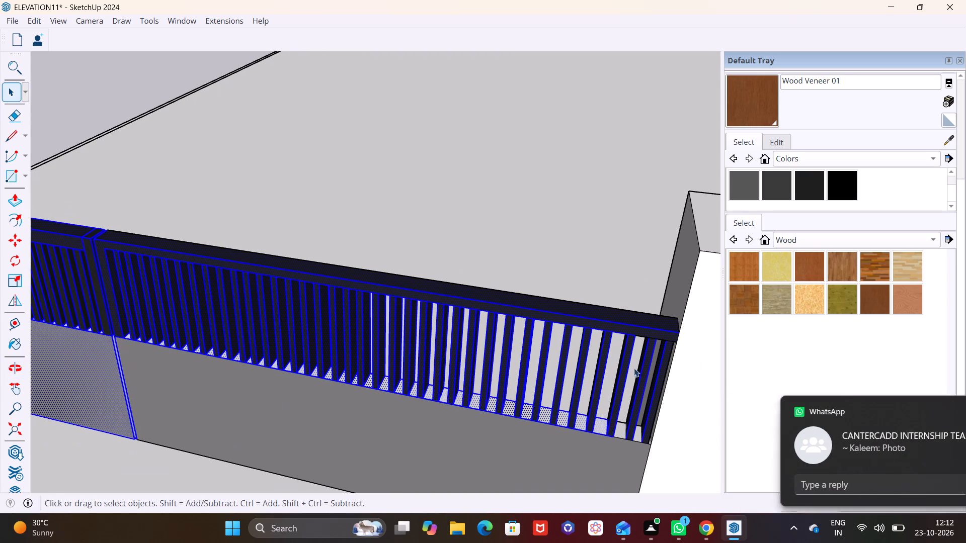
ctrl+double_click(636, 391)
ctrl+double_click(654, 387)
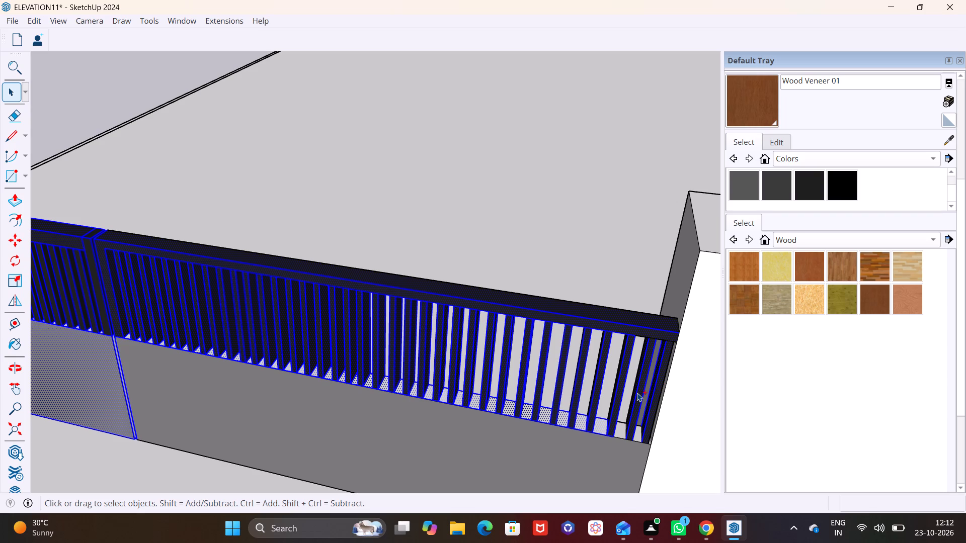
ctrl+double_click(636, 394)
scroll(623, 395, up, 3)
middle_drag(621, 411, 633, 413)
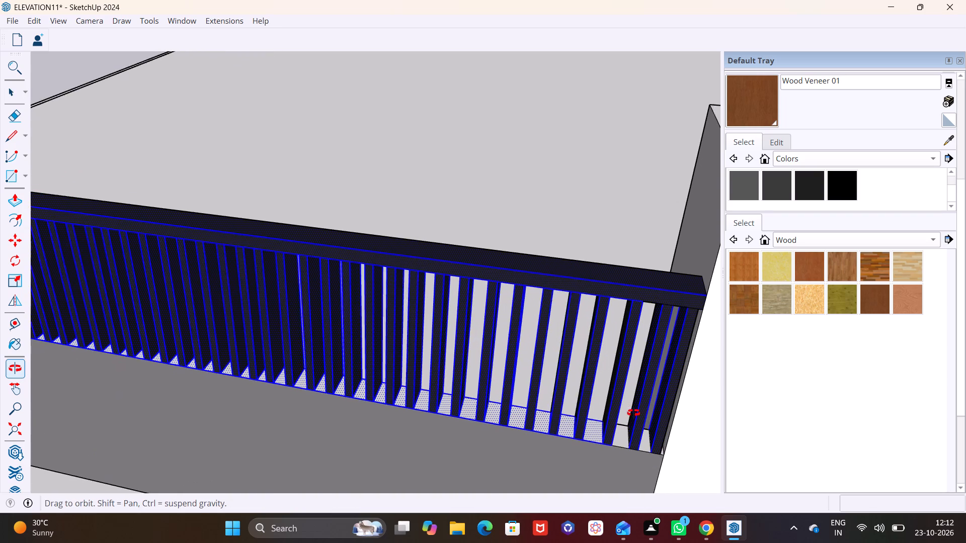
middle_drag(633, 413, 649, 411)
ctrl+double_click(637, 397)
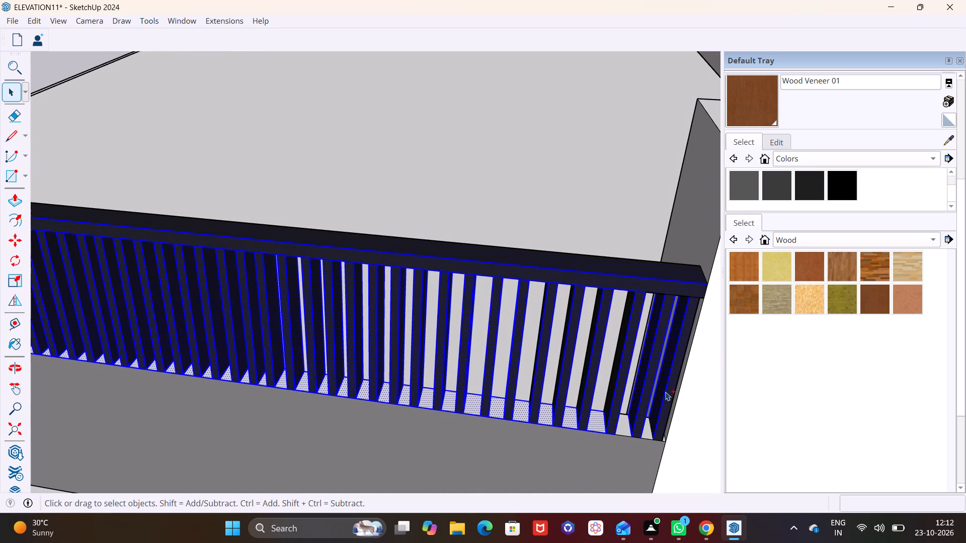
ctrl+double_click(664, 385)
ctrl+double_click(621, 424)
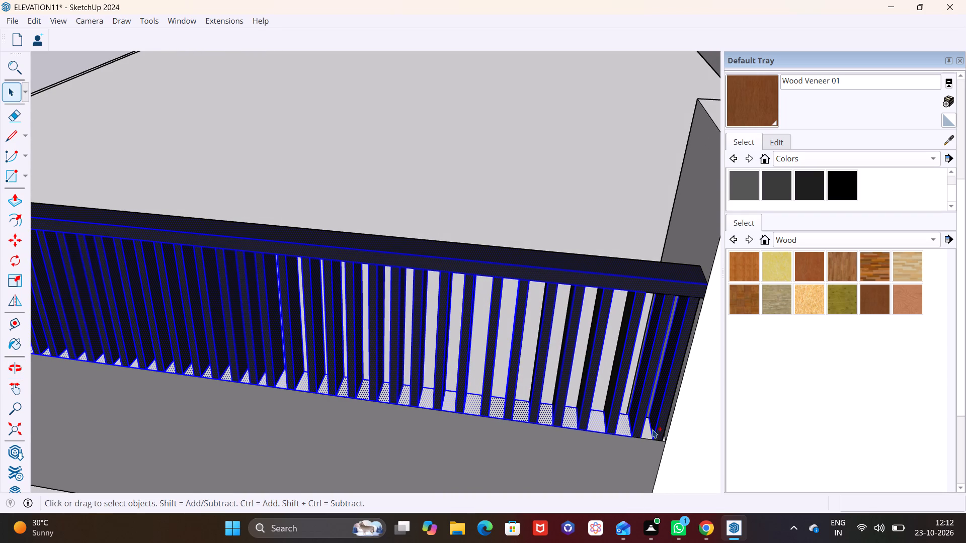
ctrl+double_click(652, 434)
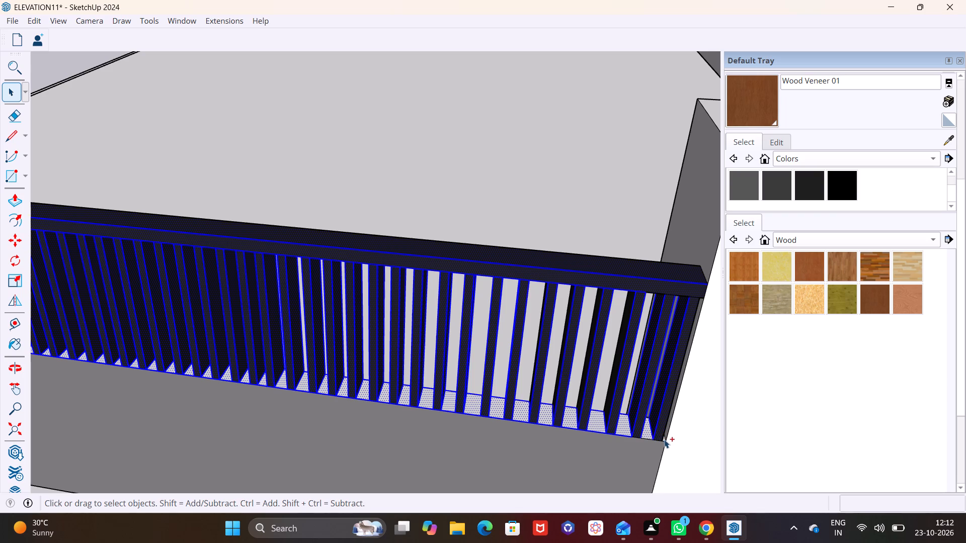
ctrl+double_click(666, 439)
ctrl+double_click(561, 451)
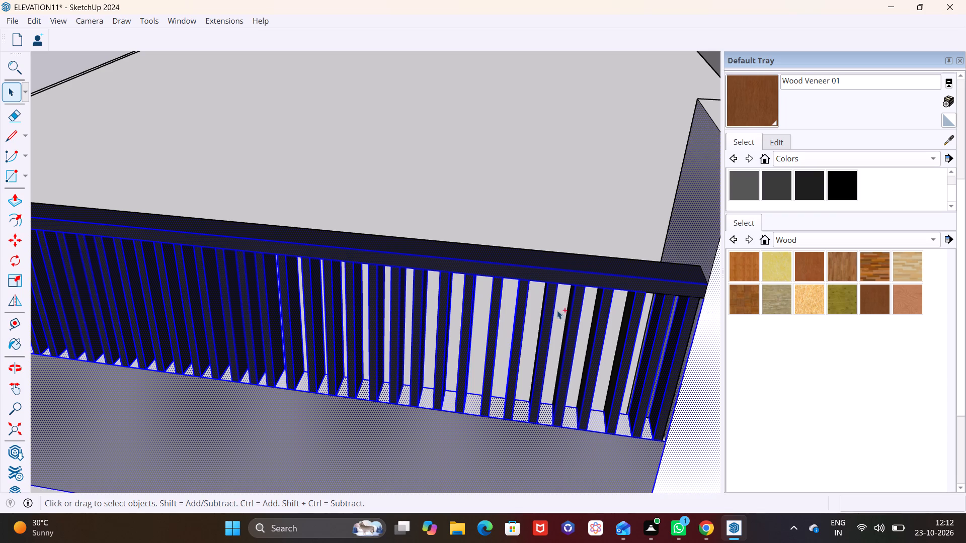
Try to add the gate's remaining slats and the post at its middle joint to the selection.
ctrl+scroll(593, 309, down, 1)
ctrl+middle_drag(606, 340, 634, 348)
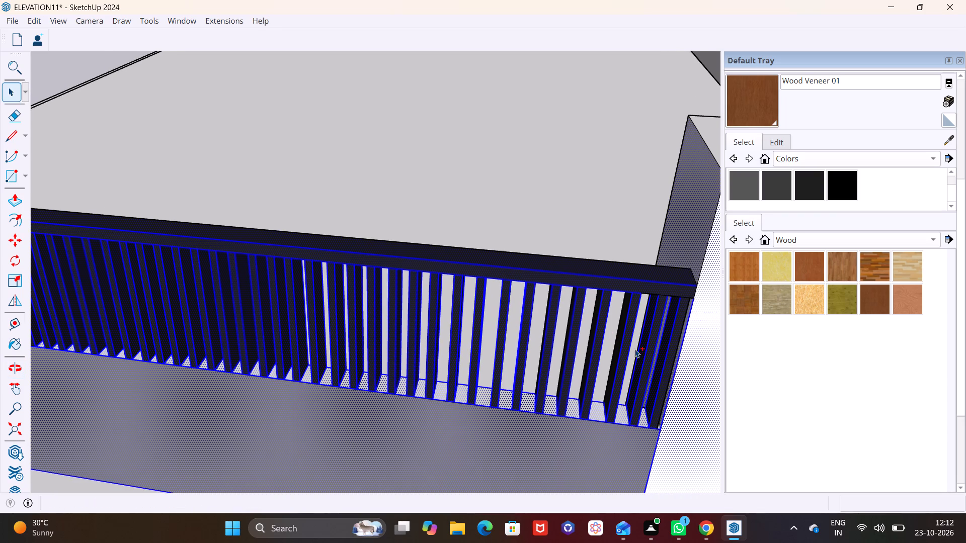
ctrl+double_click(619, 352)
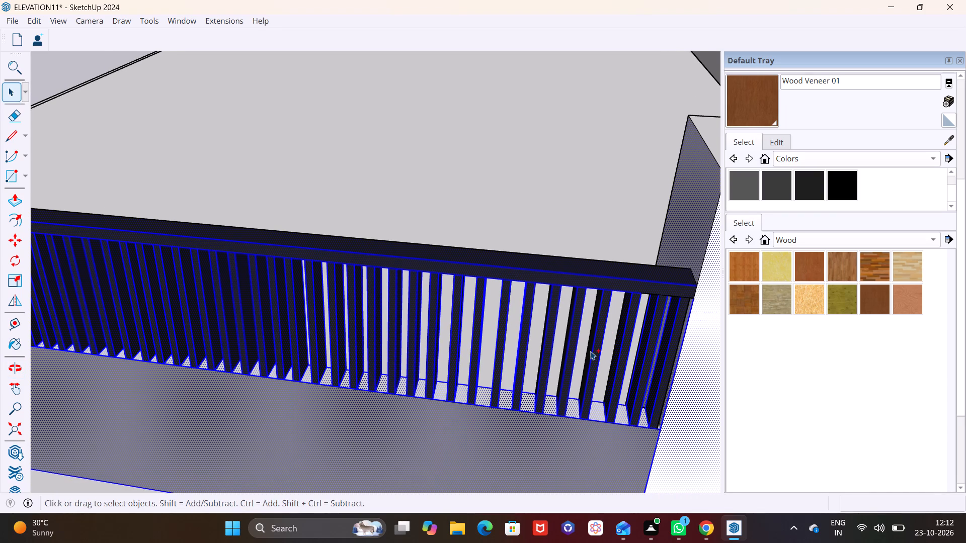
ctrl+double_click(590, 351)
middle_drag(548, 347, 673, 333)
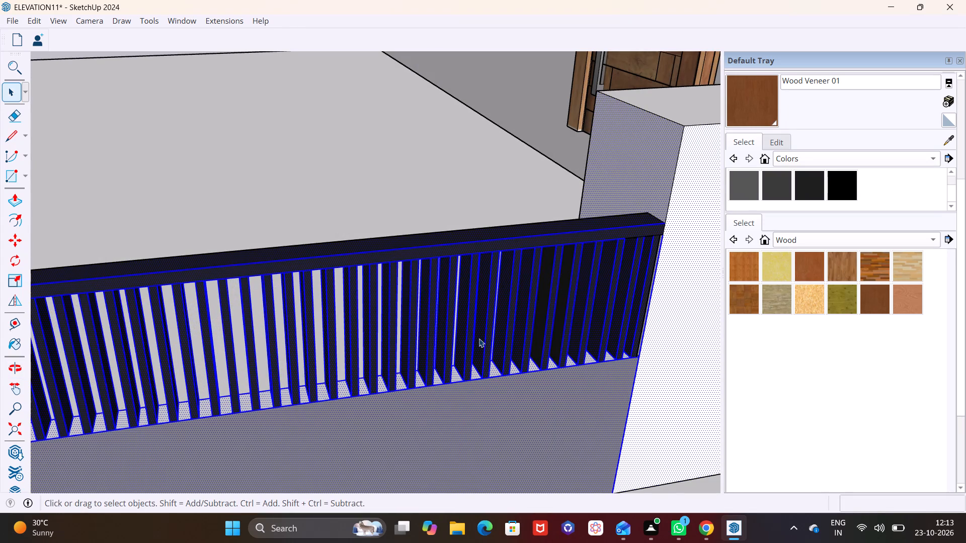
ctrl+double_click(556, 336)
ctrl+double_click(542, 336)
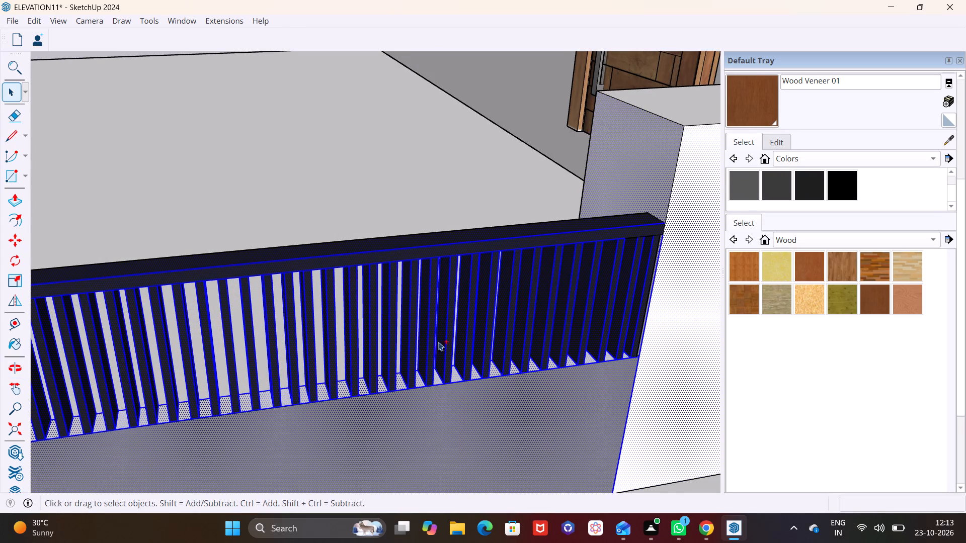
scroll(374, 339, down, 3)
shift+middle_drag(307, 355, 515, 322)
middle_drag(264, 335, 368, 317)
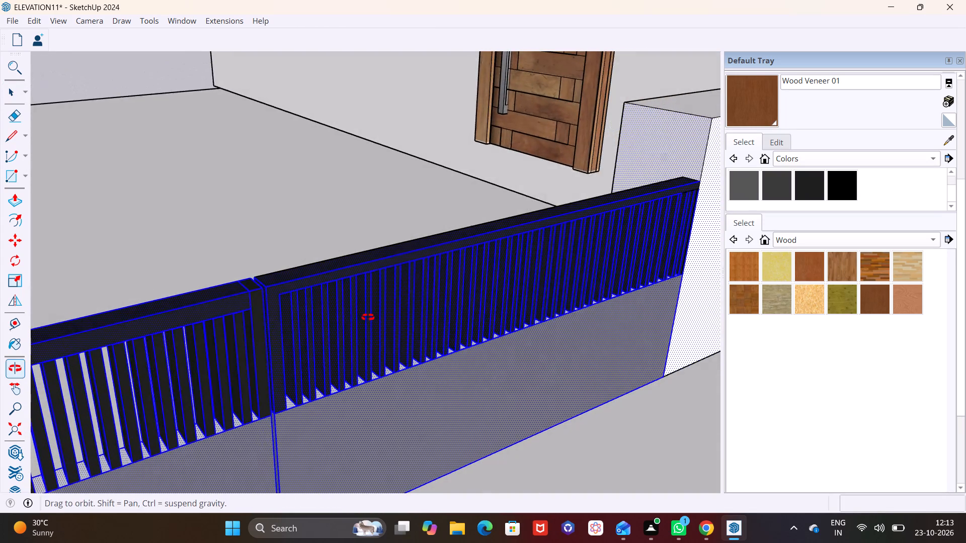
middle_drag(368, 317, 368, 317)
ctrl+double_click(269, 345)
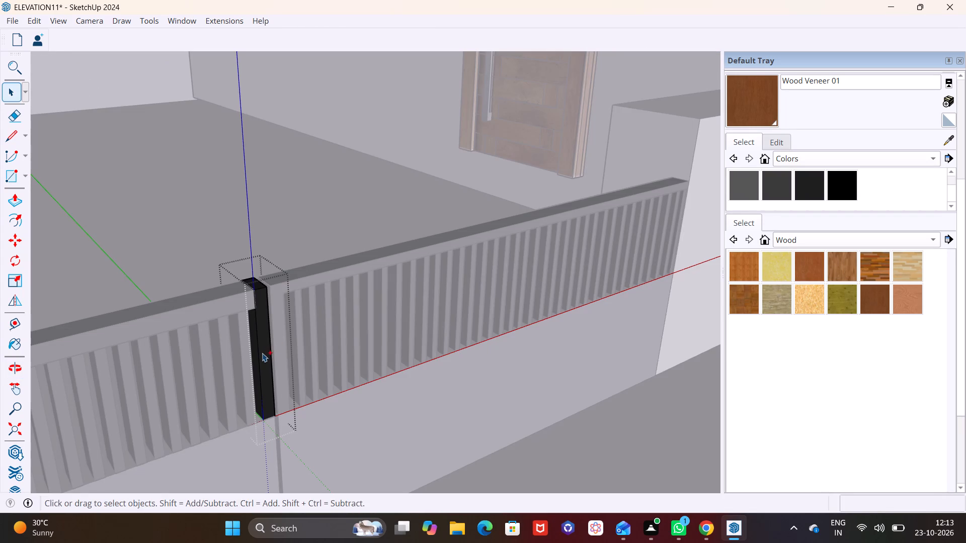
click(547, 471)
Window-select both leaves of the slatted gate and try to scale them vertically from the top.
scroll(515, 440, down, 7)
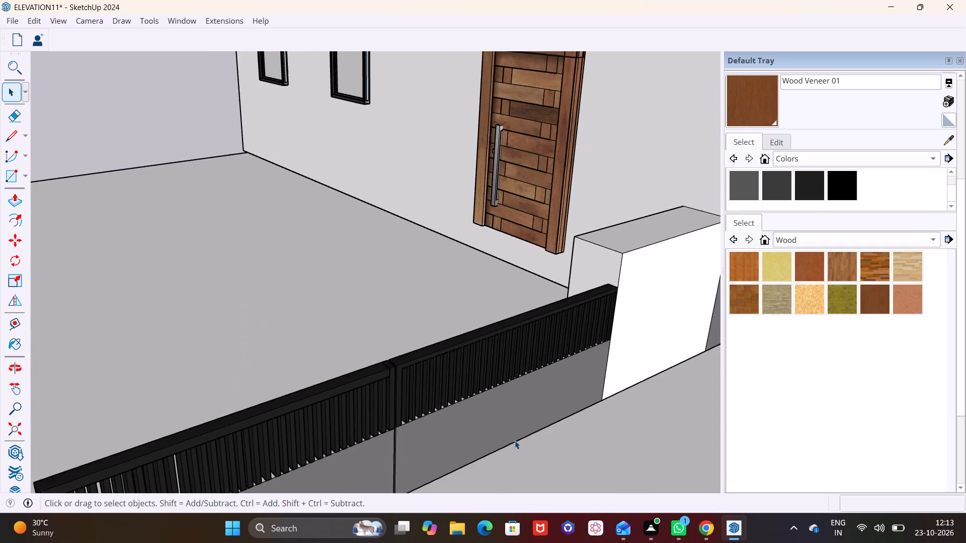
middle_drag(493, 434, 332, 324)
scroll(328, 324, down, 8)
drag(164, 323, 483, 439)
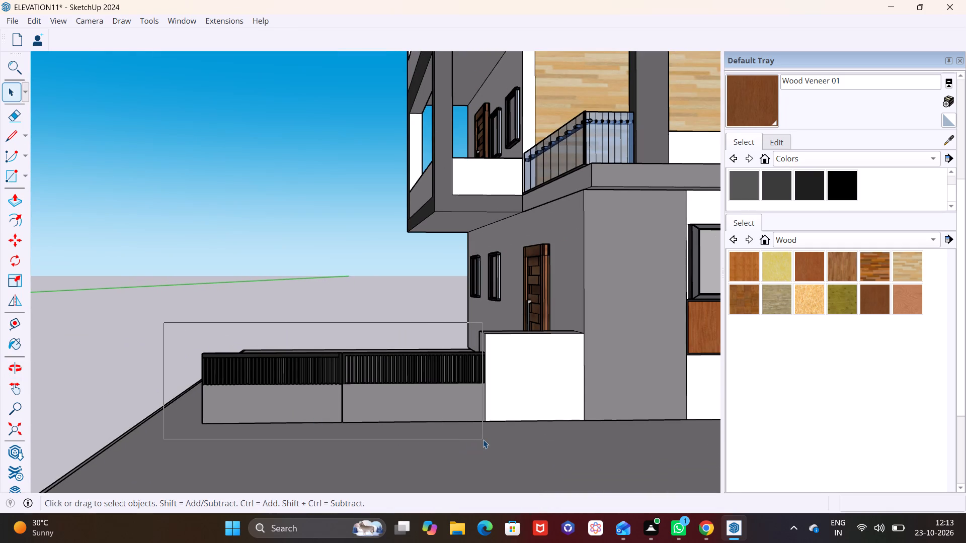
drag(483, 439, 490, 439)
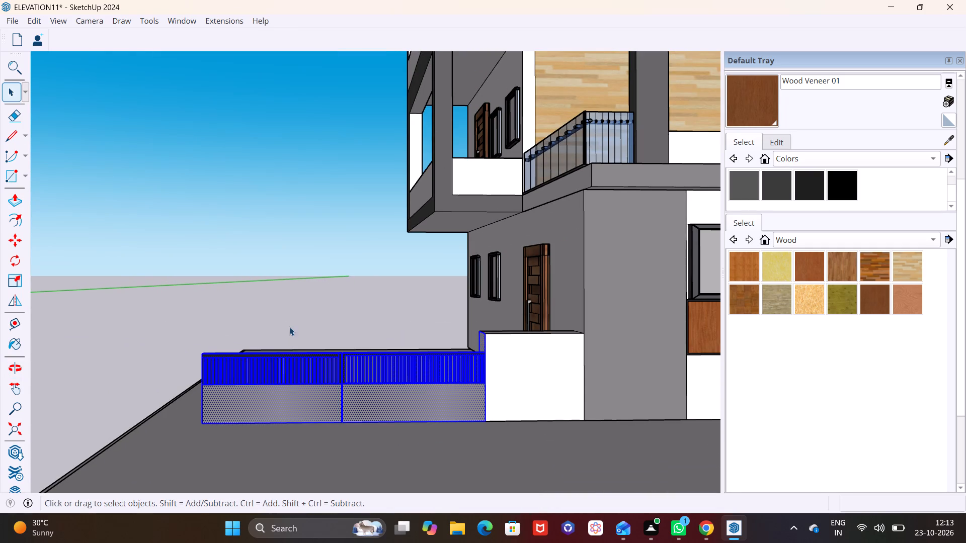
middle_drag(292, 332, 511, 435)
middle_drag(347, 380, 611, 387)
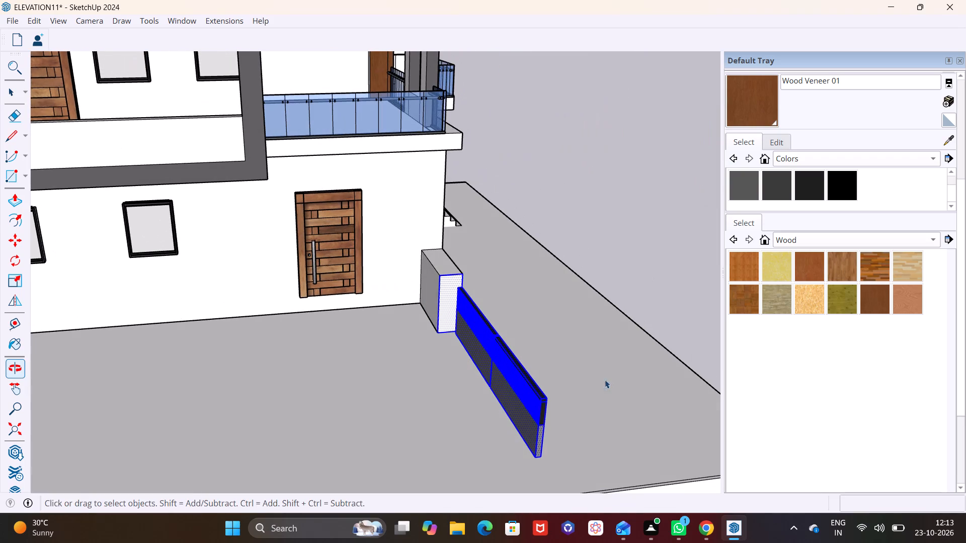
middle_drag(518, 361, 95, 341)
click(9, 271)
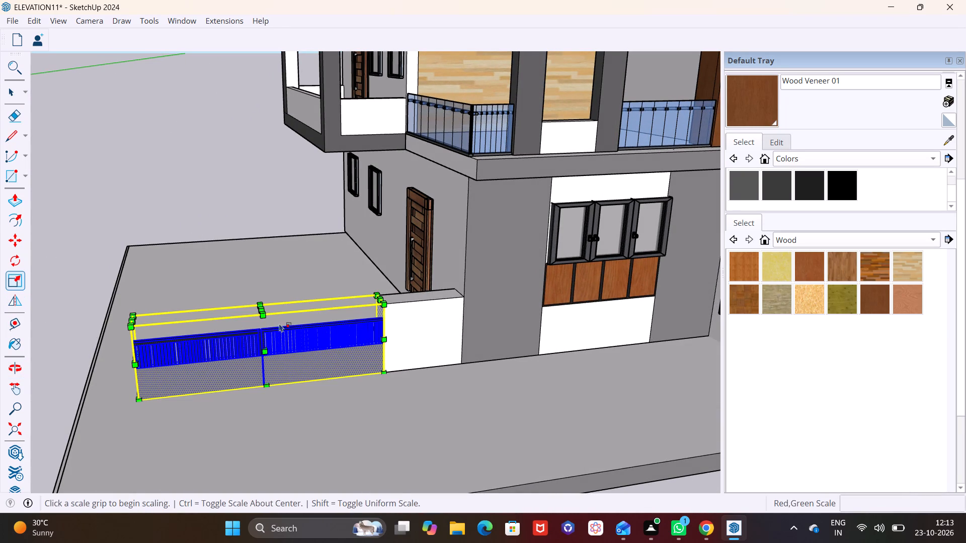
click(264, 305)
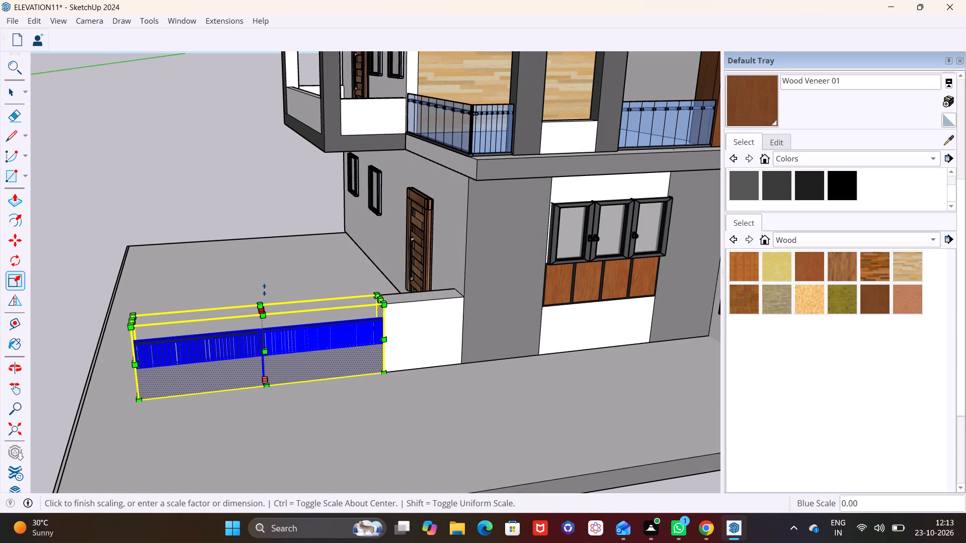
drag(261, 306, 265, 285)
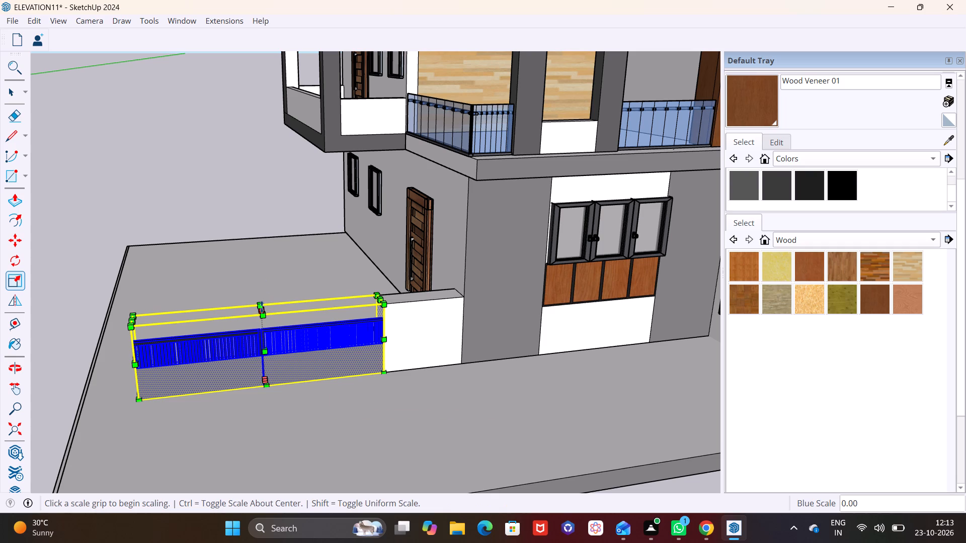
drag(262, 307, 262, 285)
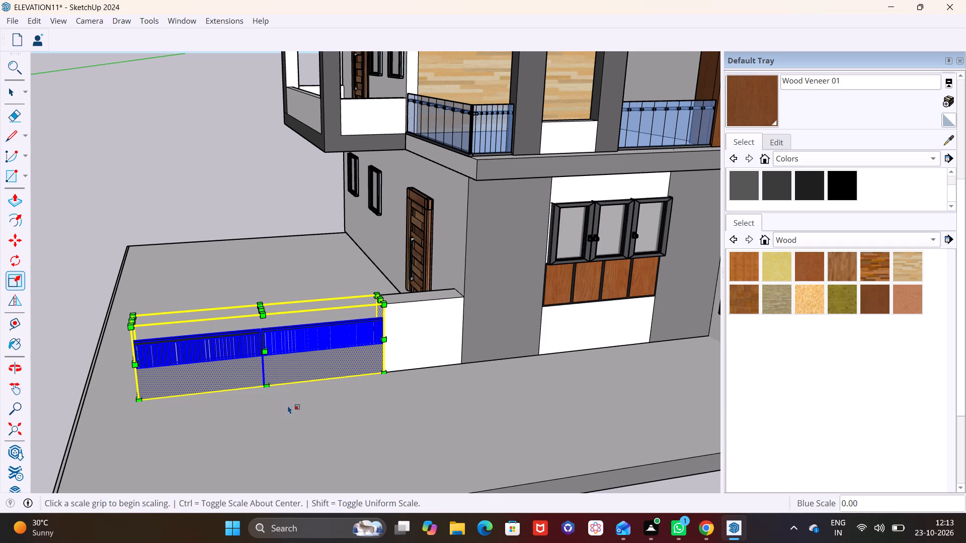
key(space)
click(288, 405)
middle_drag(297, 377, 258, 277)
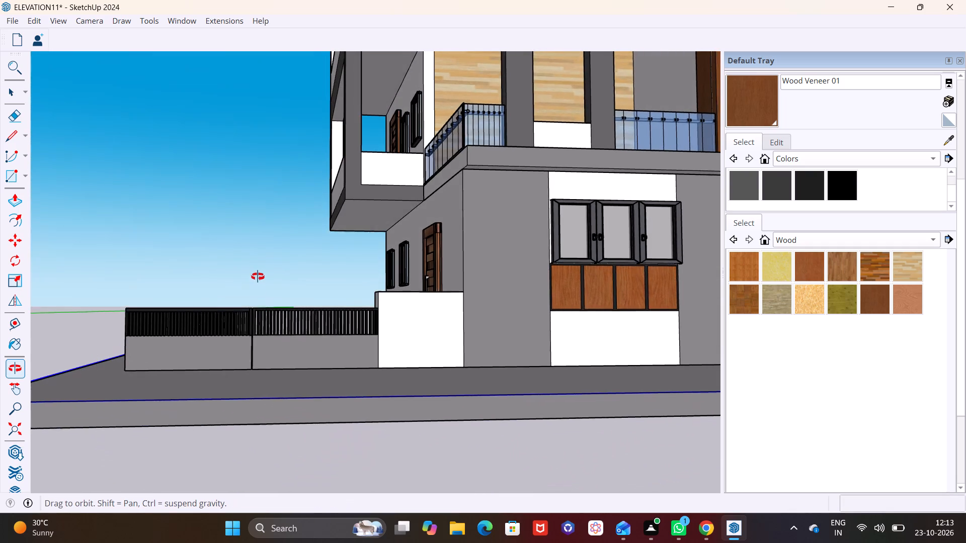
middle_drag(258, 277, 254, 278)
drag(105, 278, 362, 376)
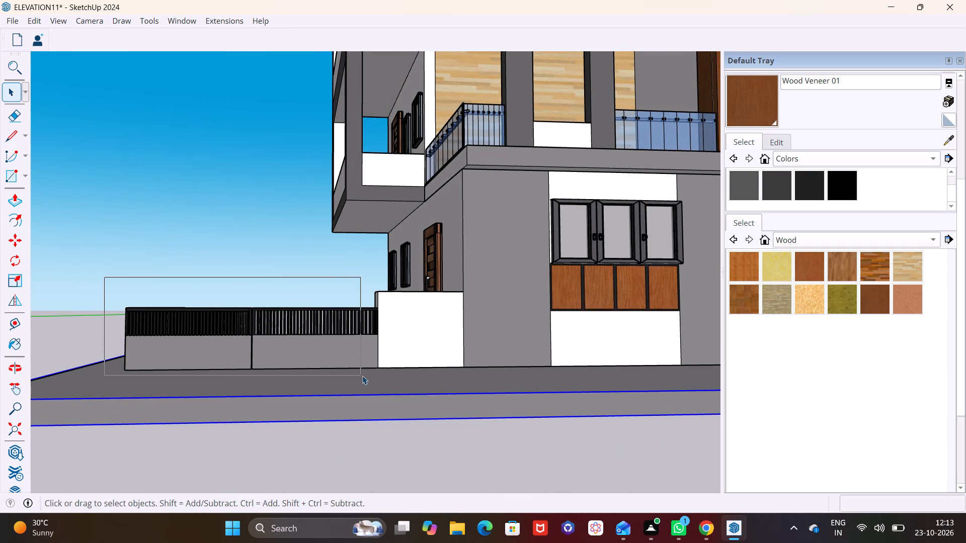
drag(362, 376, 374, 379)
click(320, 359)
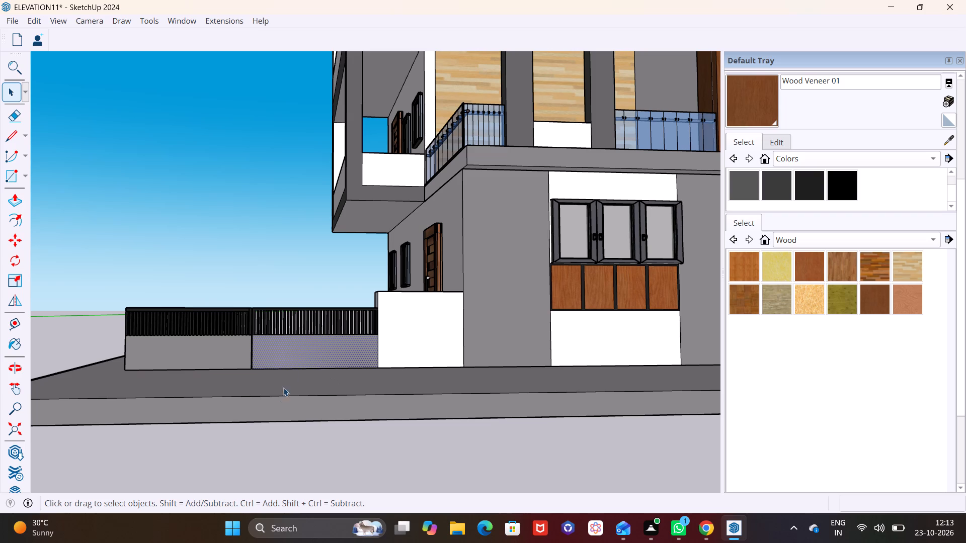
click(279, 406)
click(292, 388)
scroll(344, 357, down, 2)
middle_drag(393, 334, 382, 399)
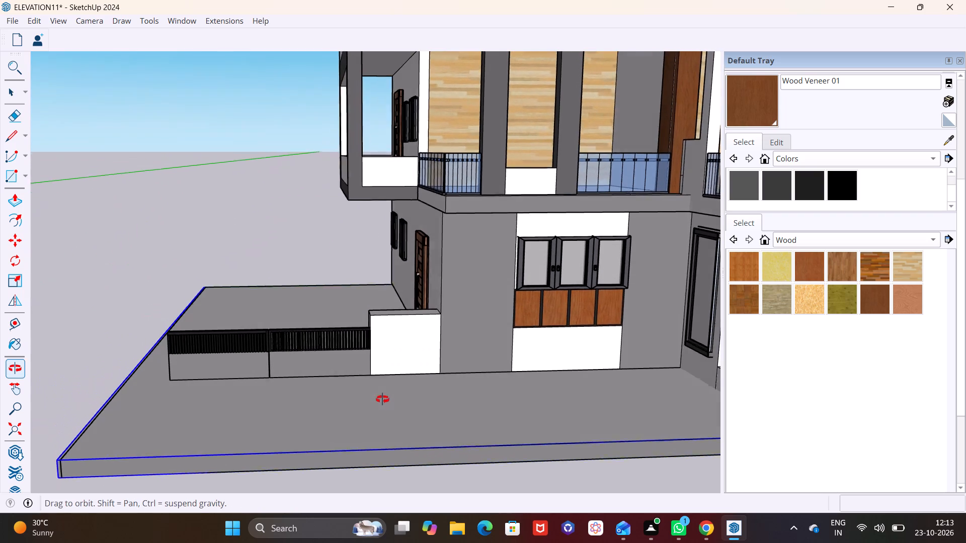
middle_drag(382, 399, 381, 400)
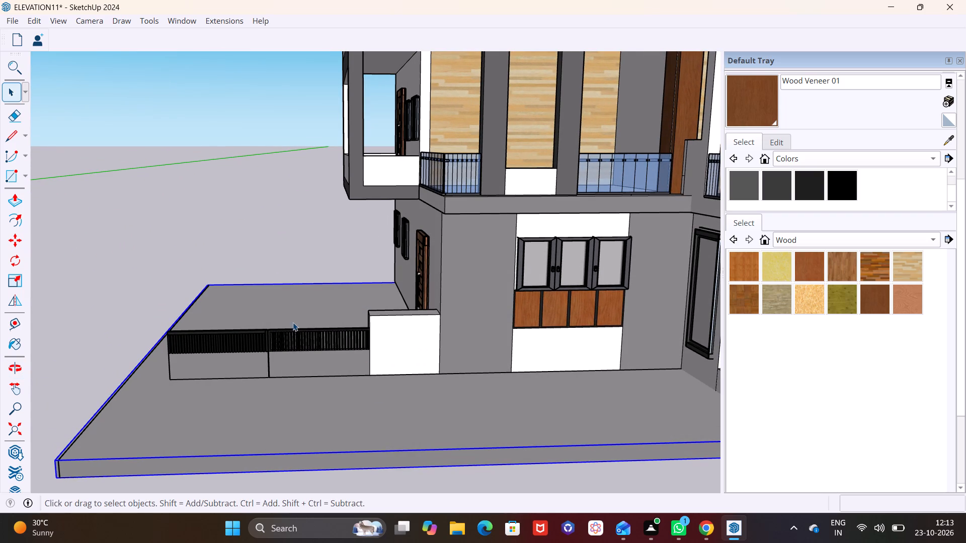
Draw a rectangle about 4 3/4" by 3 7/8" on the low white wall's end face, directly above the gate's top rail.
scroll(293, 322, up, 1)
scroll(335, 330, up, 2)
scroll(403, 347, up, 1)
middle_drag(403, 347, 525, 356)
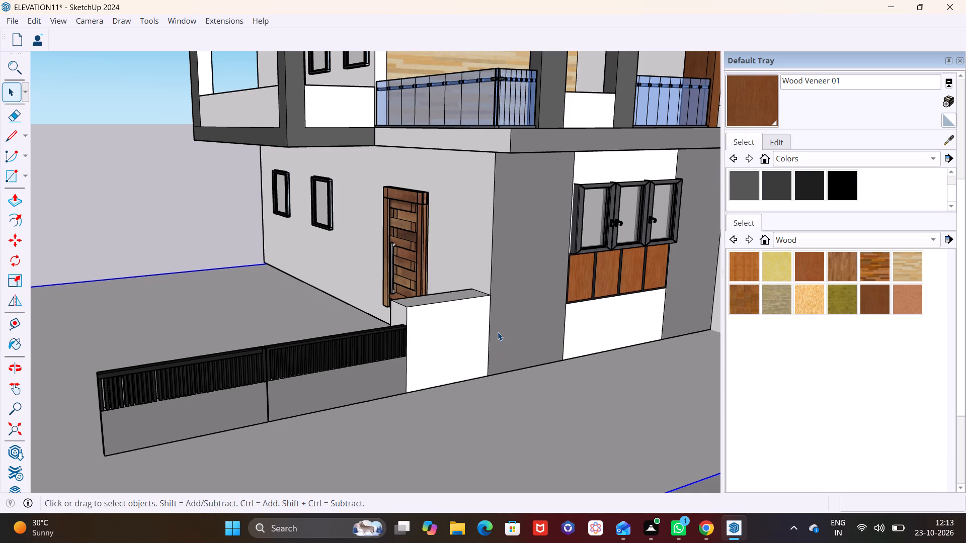
middle_drag(517, 331, 591, 308)
scroll(329, 312, up, 6)
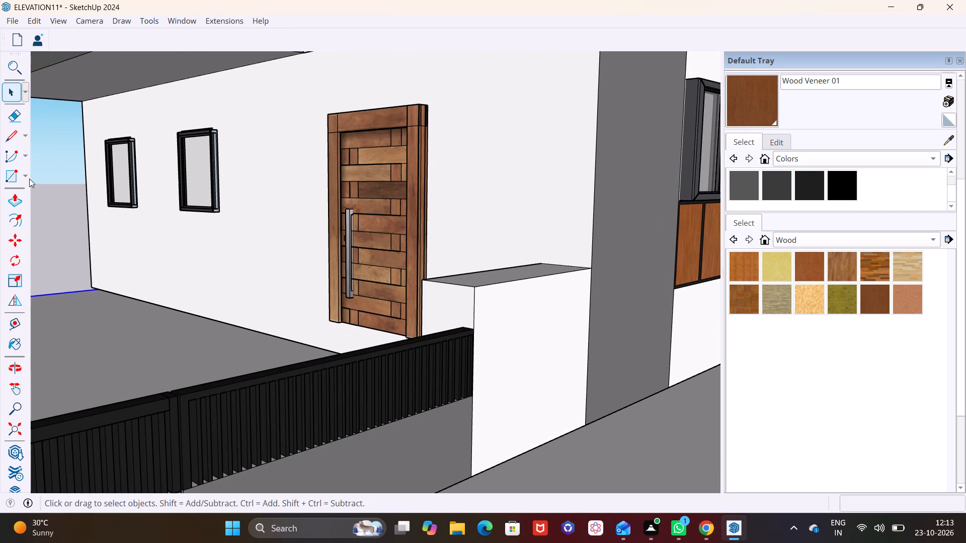
click(28, 176)
click(36, 192)
middle_drag(403, 294, 414, 308)
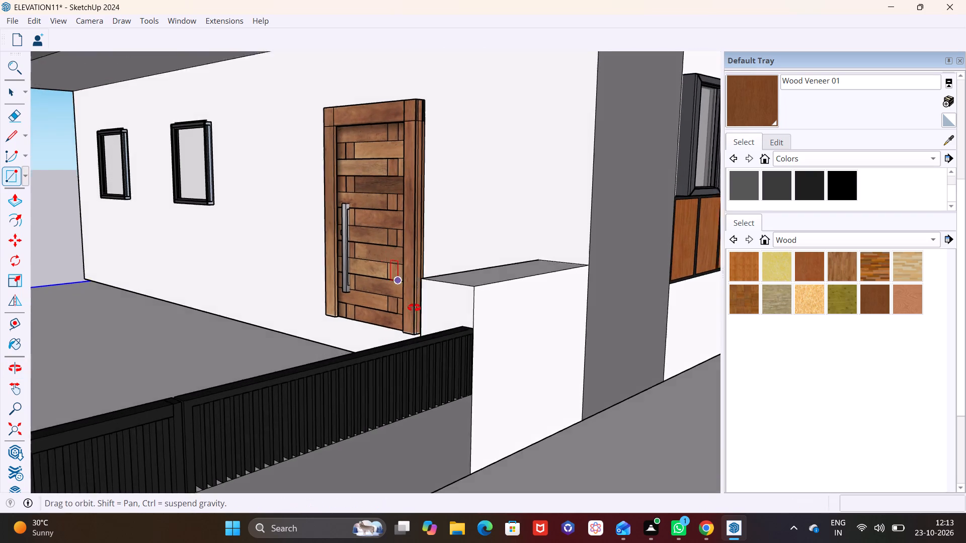
middle_drag(414, 308, 449, 323)
scroll(457, 319, up, 7)
click(473, 323)
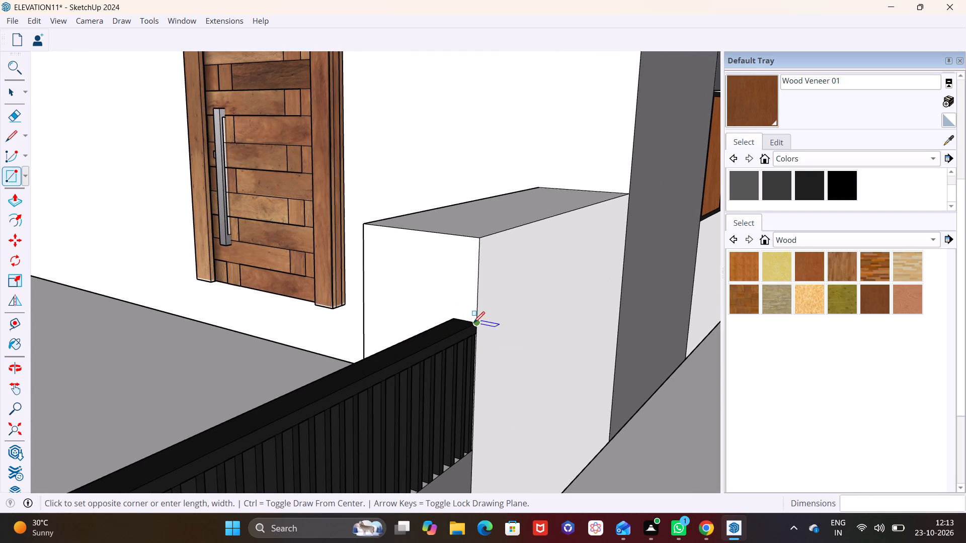
click(449, 278)
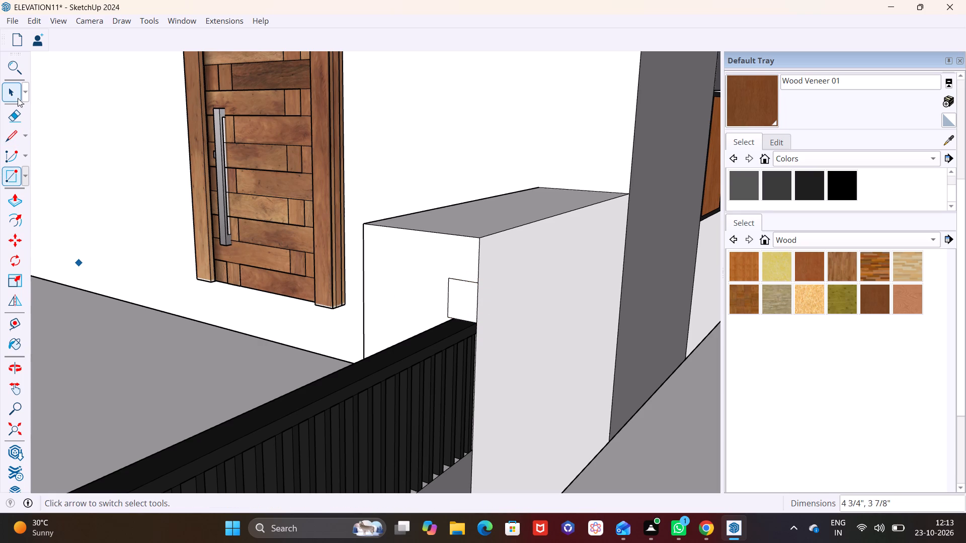
Push/Pull the small rectangle about 12' 2" along the top of the gate to its outer end, forming a continuous beam.
click(18, 98)
click(454, 301)
click(12, 198)
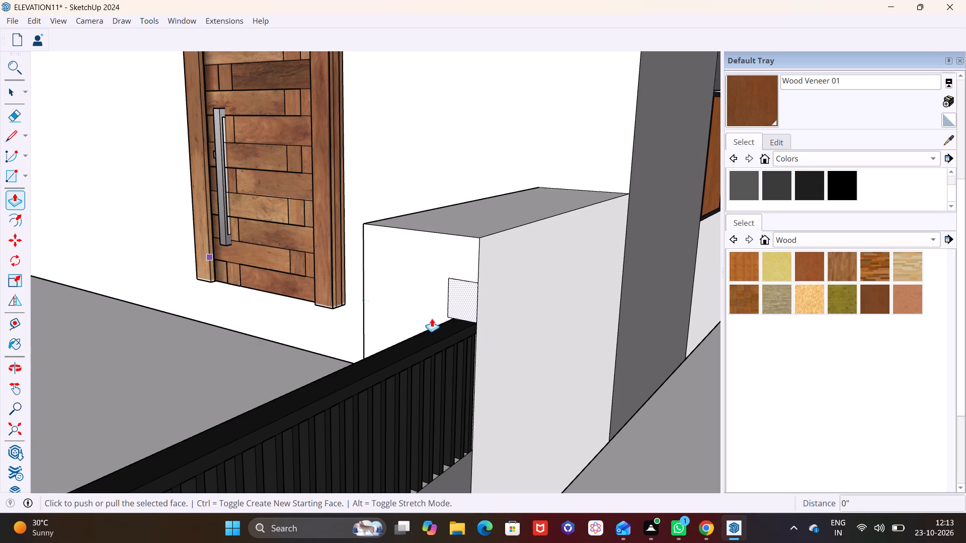
click(460, 300)
scroll(351, 335, down, 3)
scroll(308, 386, down, 7)
shift+middle_drag(255, 405, 479, 263)
shift+middle_drag(168, 364, 245, 310)
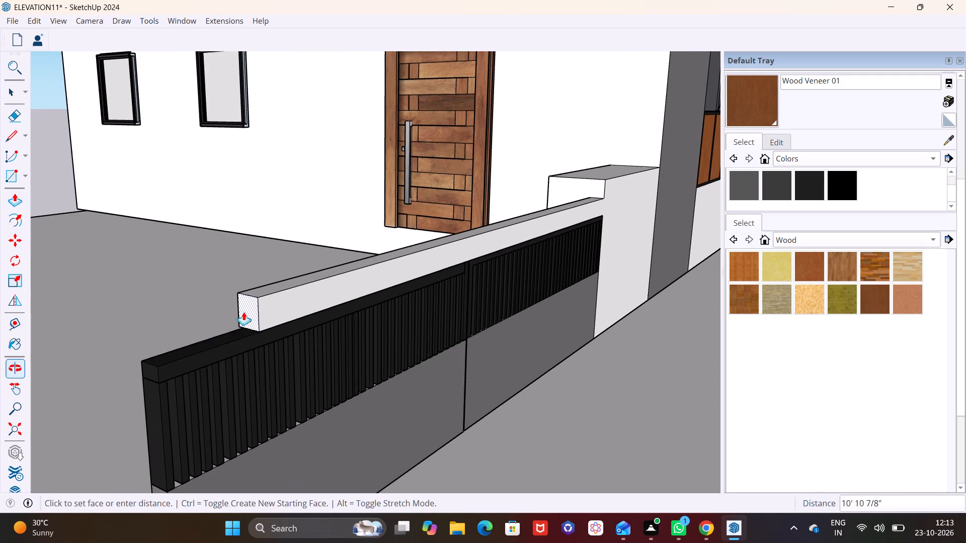
click(163, 395)
key(space)
click(515, 448)
middle_drag(522, 416, 355, 364)
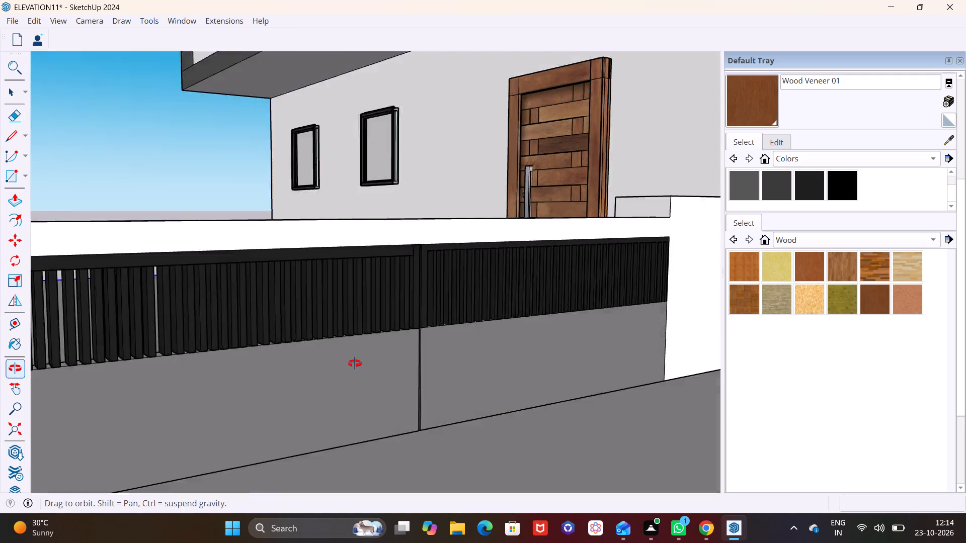
middle_drag(355, 364, 319, 360)
scroll(334, 364, down, 6)
shift+middle_drag(377, 376, 195, 374)
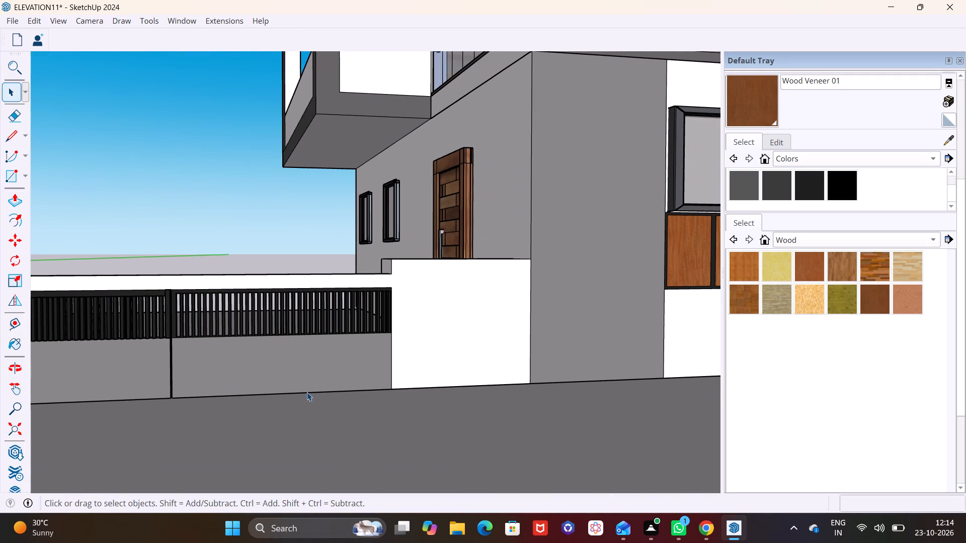
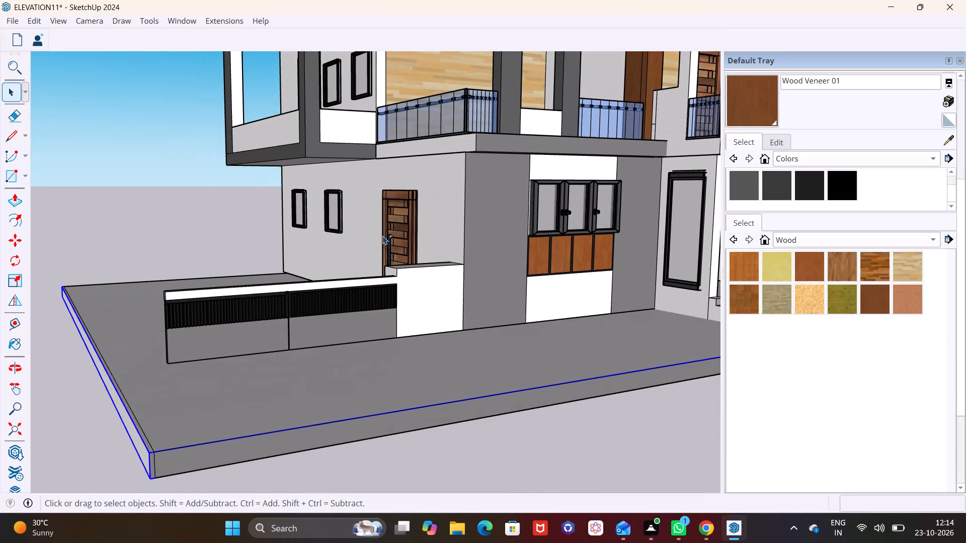
Examine the low white wall and the beamed gate from the front and from the courtyard side, down to the wall's base.
scroll(513, 301, up, 6)
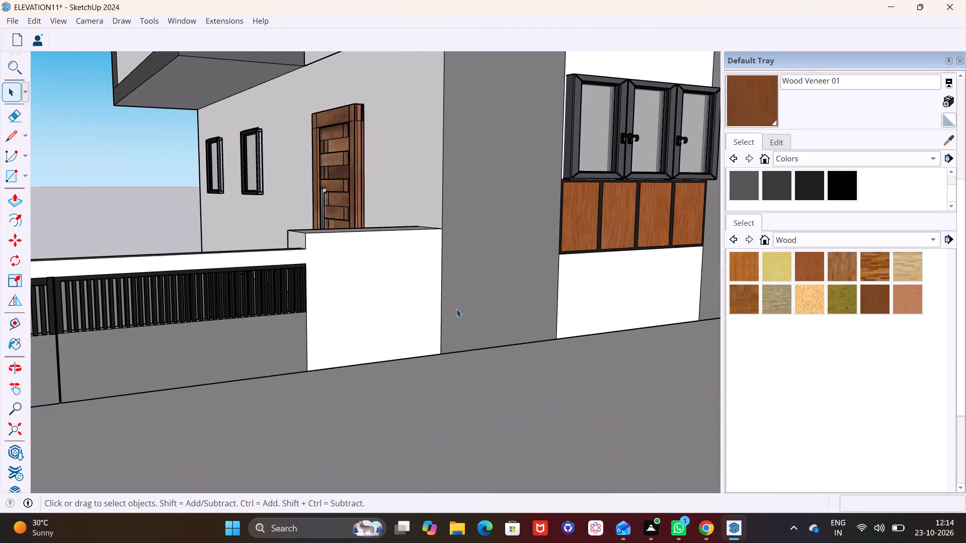
middle_drag(407, 293, 333, 339)
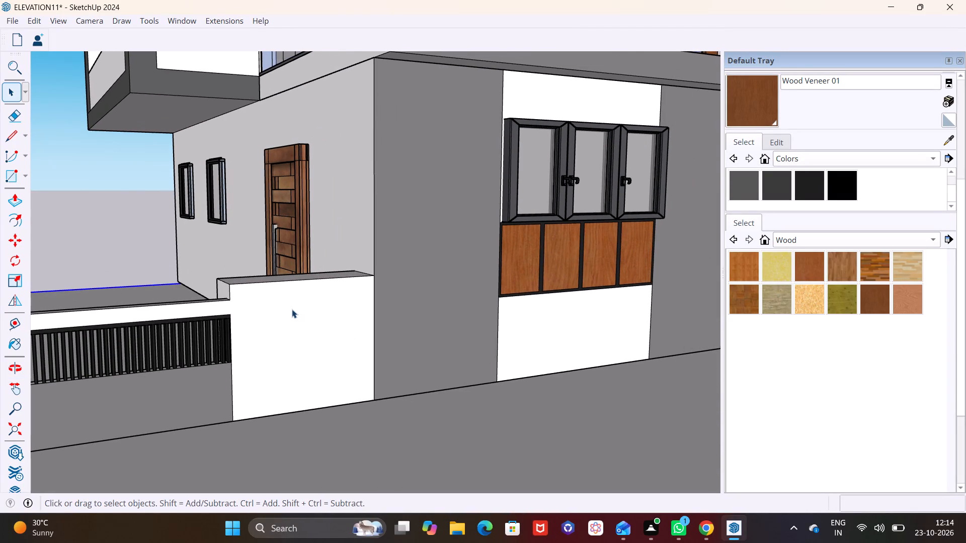
middle_drag(249, 313, 300, 342)
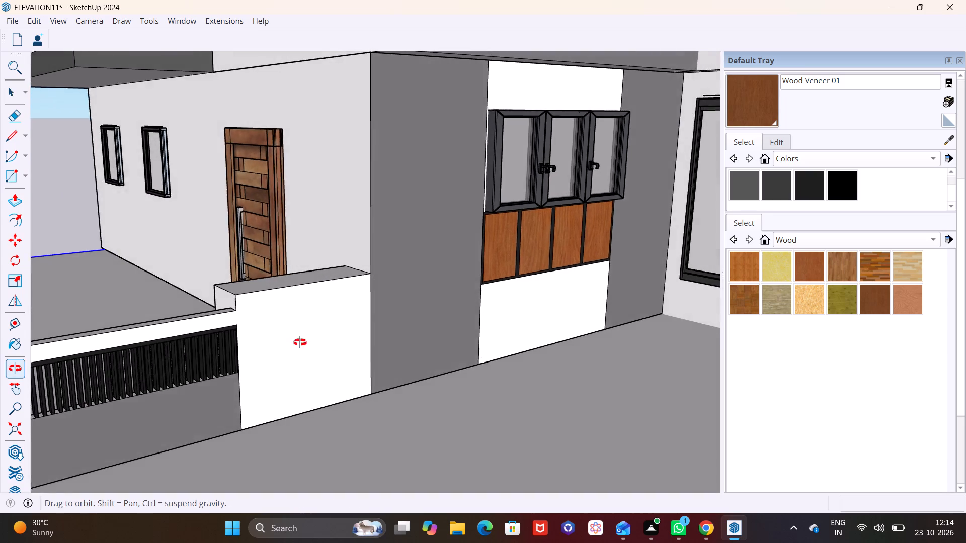
middle_drag(300, 342, 316, 345)
scroll(210, 327, down, 5)
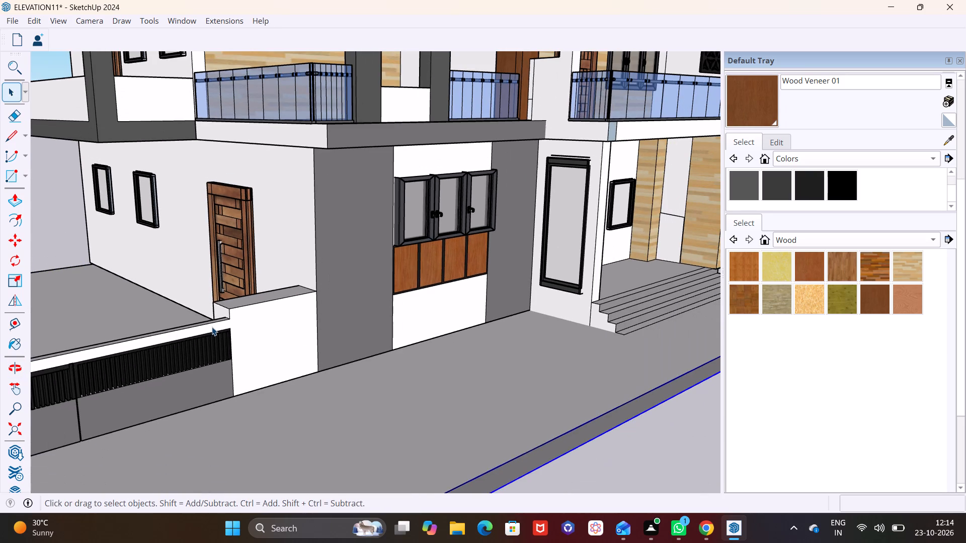
middle_drag(208, 326, 315, 396)
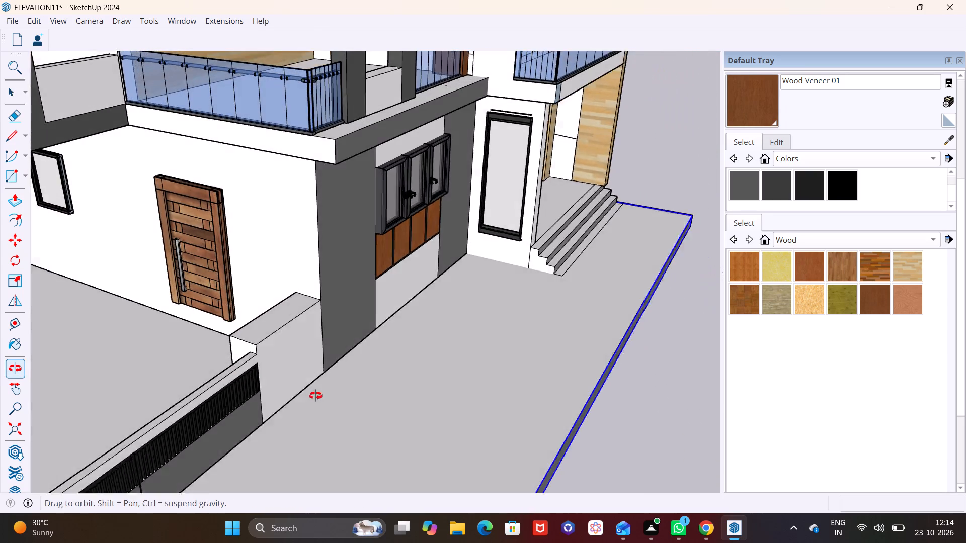
middle_drag(315, 396, 318, 393)
scroll(251, 328, down, 5)
shift+middle_drag(261, 336, 412, 313)
middle_drag(335, 360, 335, 361)
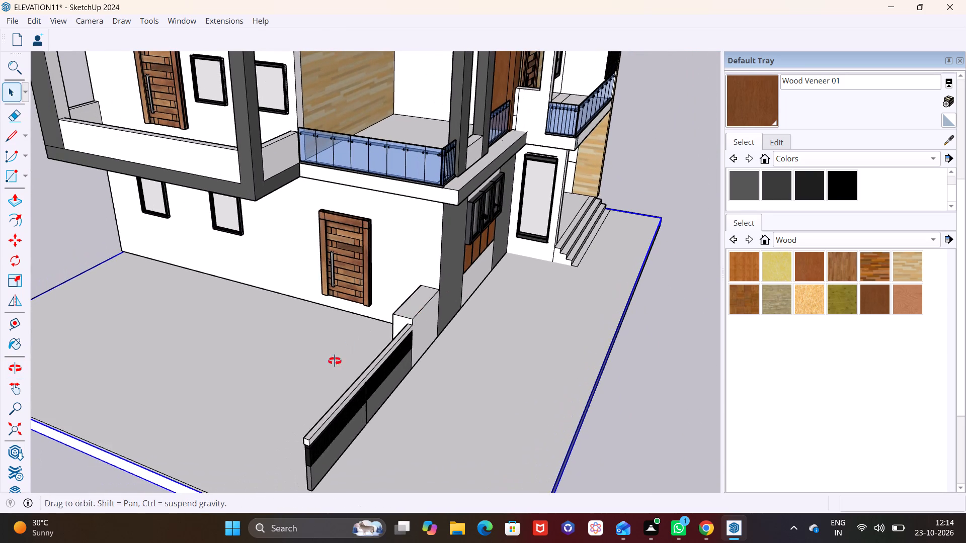
middle_drag(335, 361, 589, 323)
scroll(450, 310, up, 2)
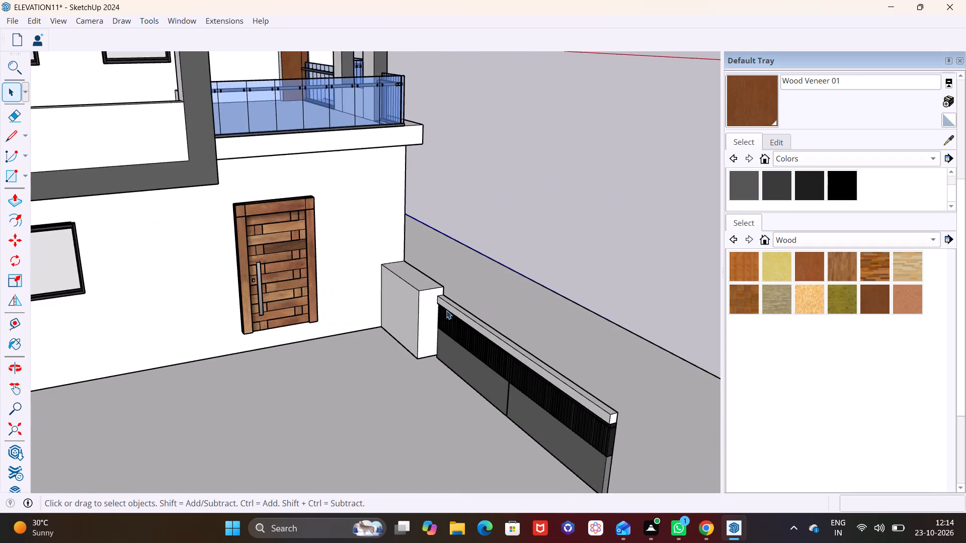
scroll(446, 310, up, 3)
middle_drag(423, 334, 461, 277)
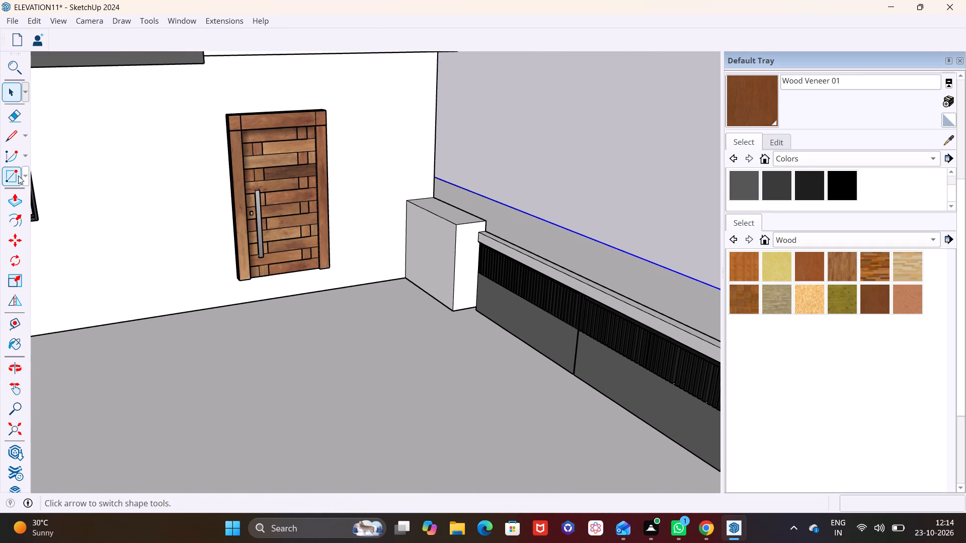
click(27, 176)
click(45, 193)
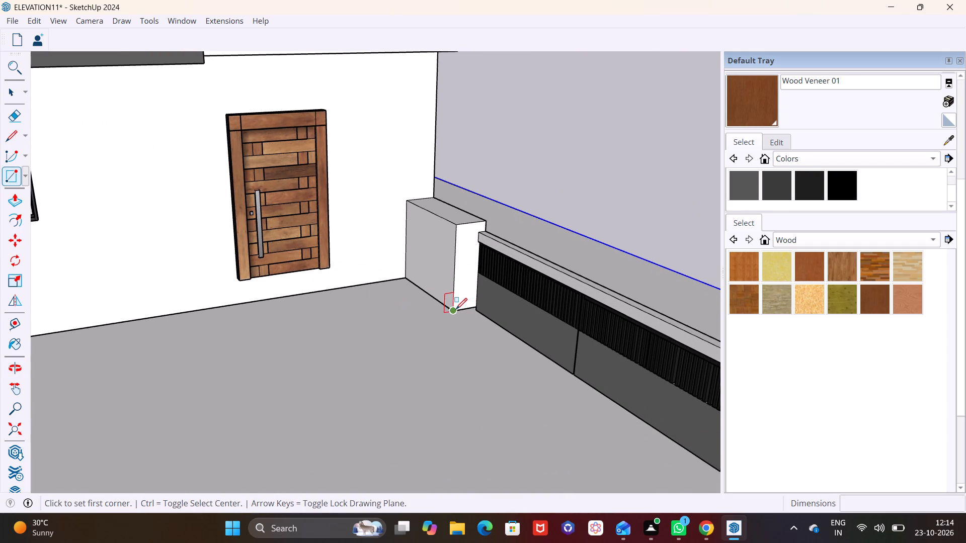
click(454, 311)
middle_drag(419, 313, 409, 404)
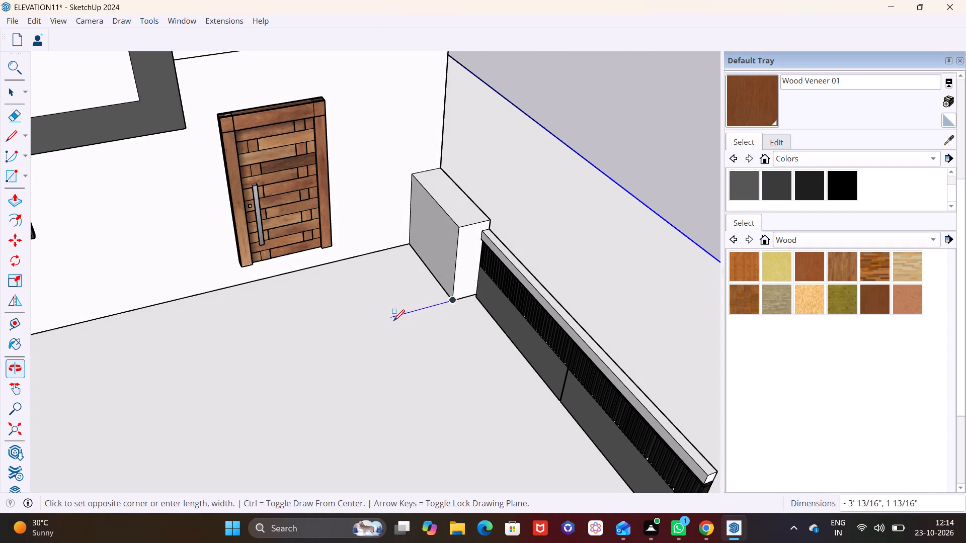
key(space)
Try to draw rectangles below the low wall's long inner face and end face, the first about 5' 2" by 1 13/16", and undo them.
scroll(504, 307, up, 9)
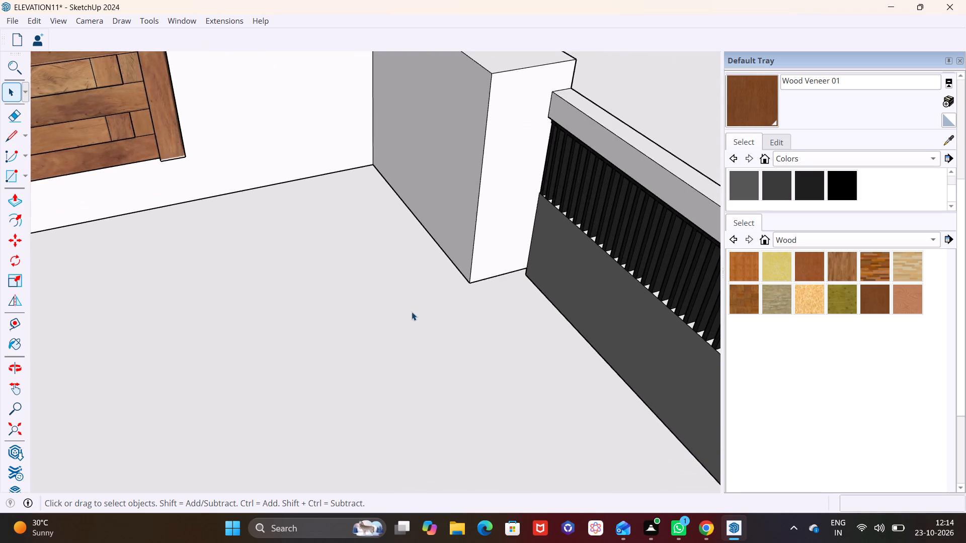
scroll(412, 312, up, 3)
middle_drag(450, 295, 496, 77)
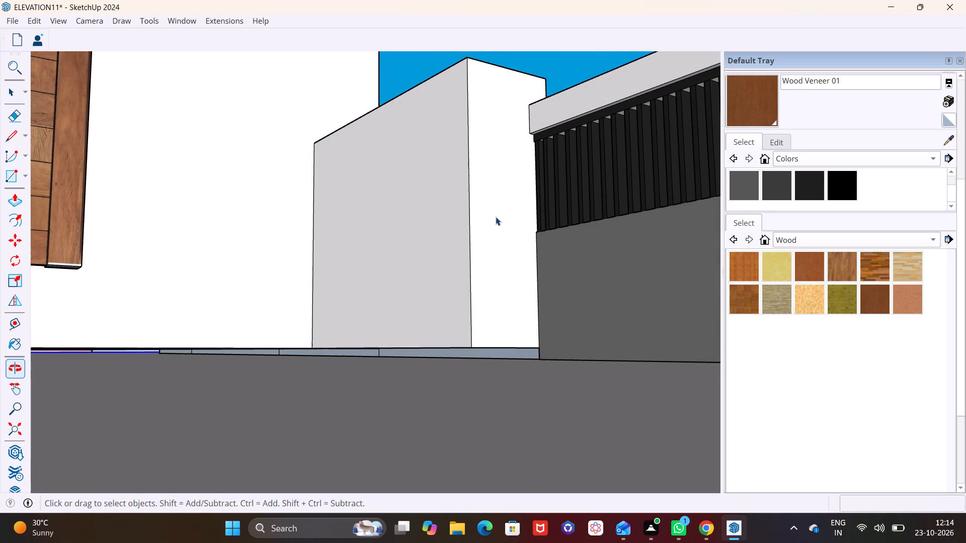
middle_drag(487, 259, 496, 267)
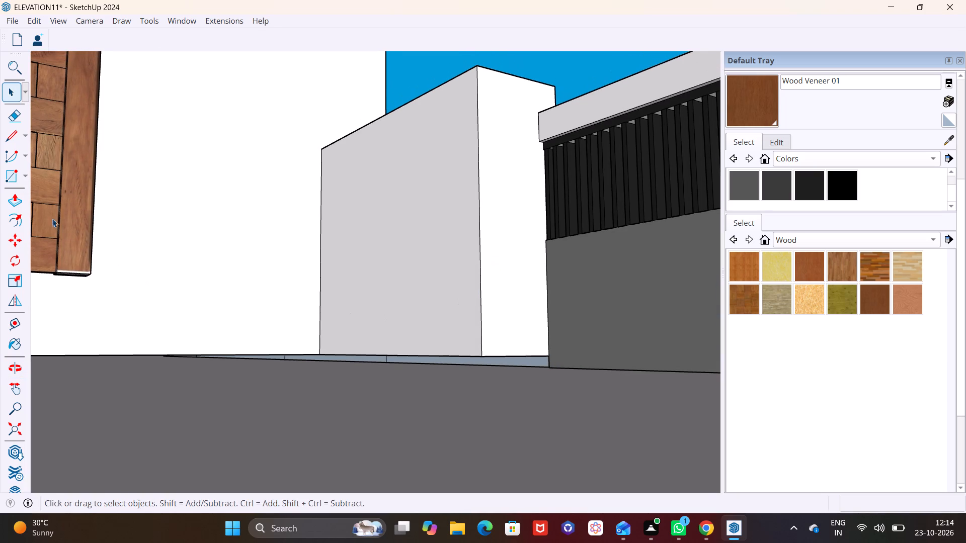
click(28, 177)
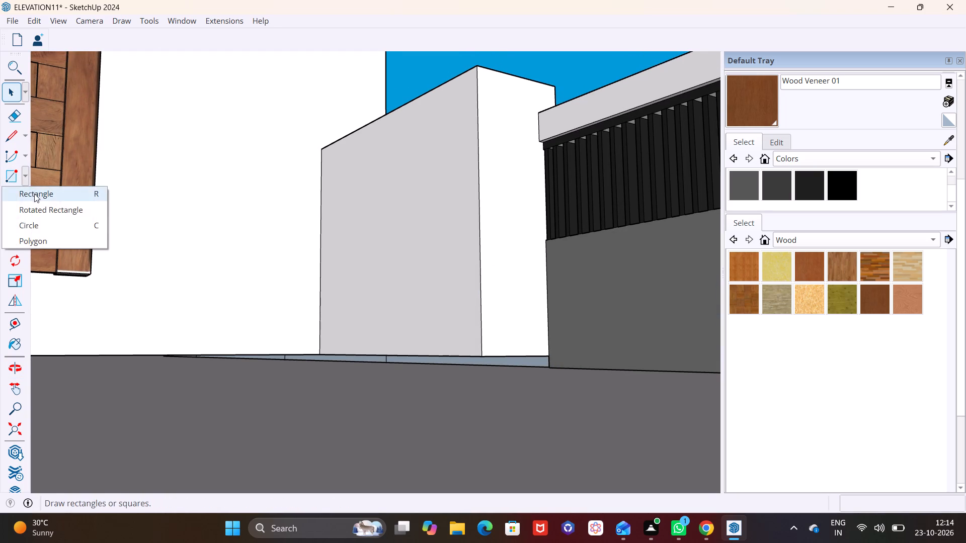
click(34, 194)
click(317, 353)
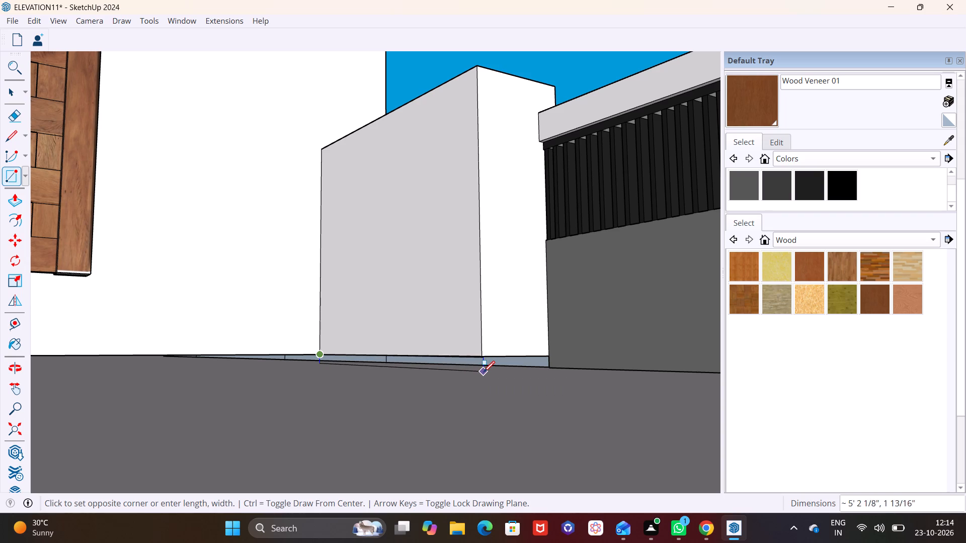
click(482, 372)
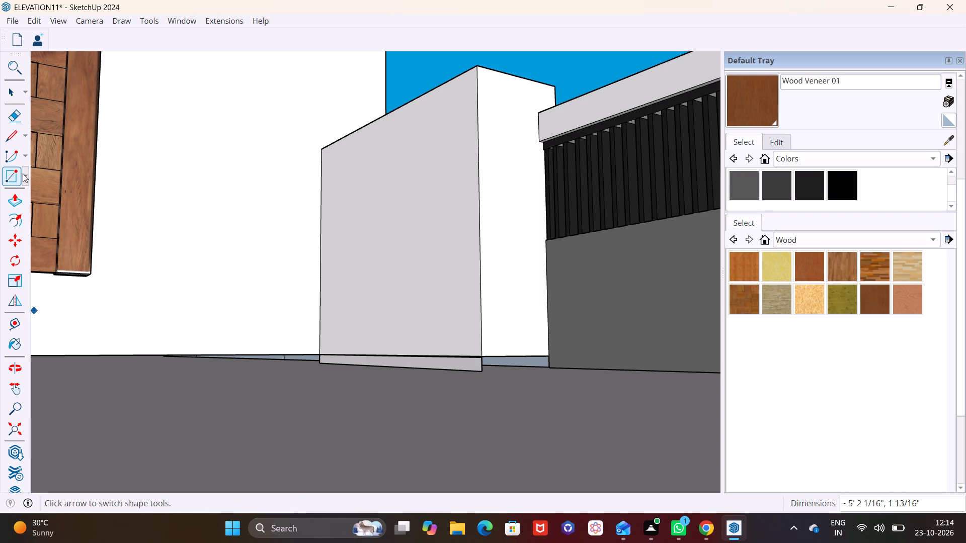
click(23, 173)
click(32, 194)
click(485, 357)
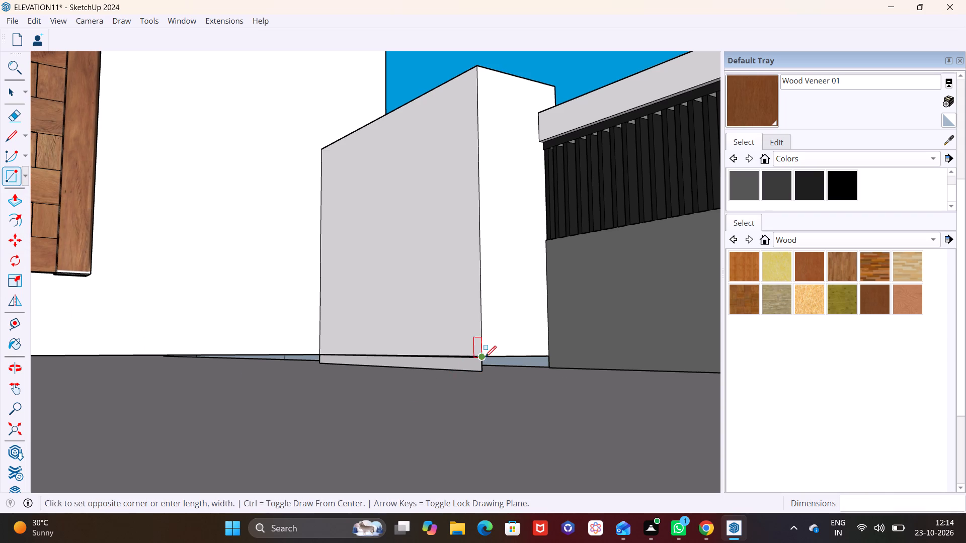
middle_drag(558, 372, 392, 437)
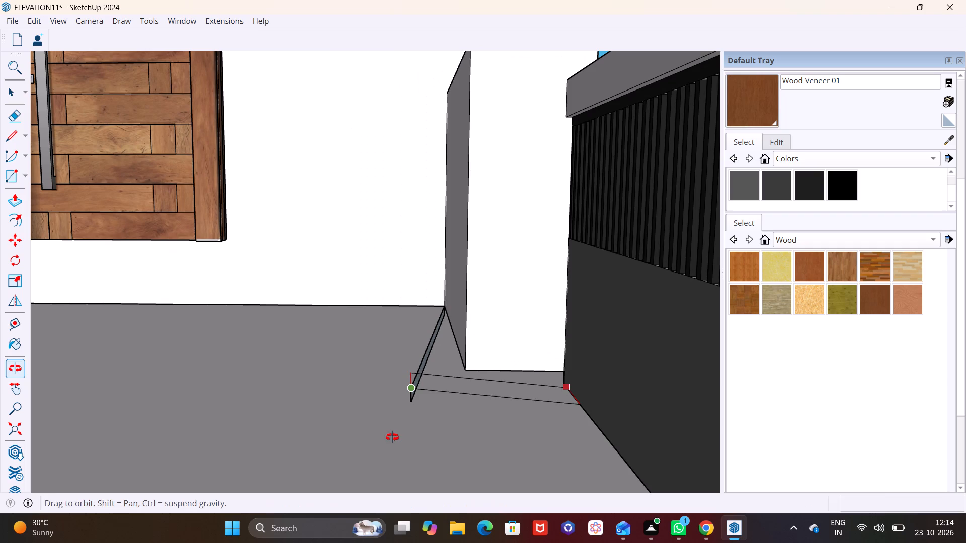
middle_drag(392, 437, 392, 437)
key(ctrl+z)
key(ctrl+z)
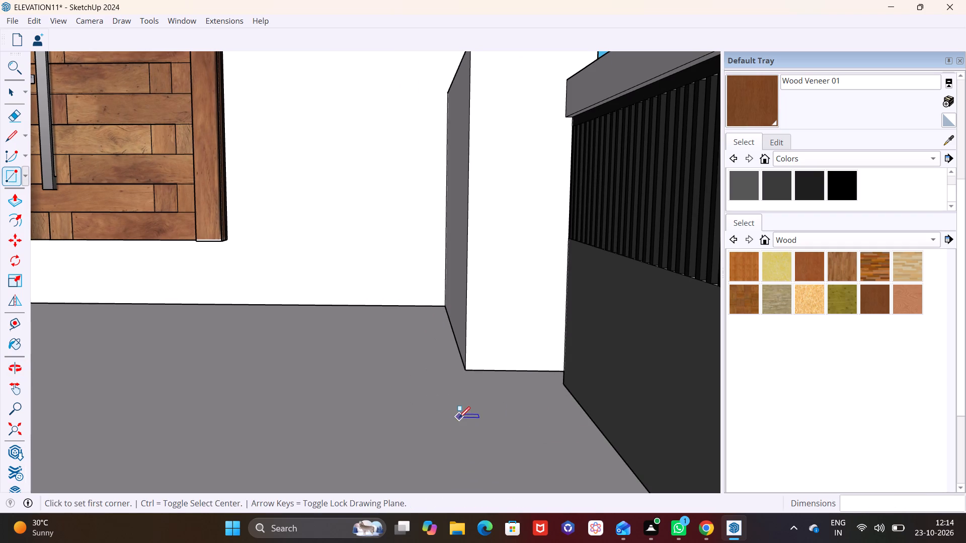
Draw a rectangle about 4' 4" by 1 13/16" under the low wall's long inner face, filling the gap down to the ground.
middle_drag(523, 431, 692, 432)
scroll(282, 376, up, 2)
middle_drag(385, 353, 415, 243)
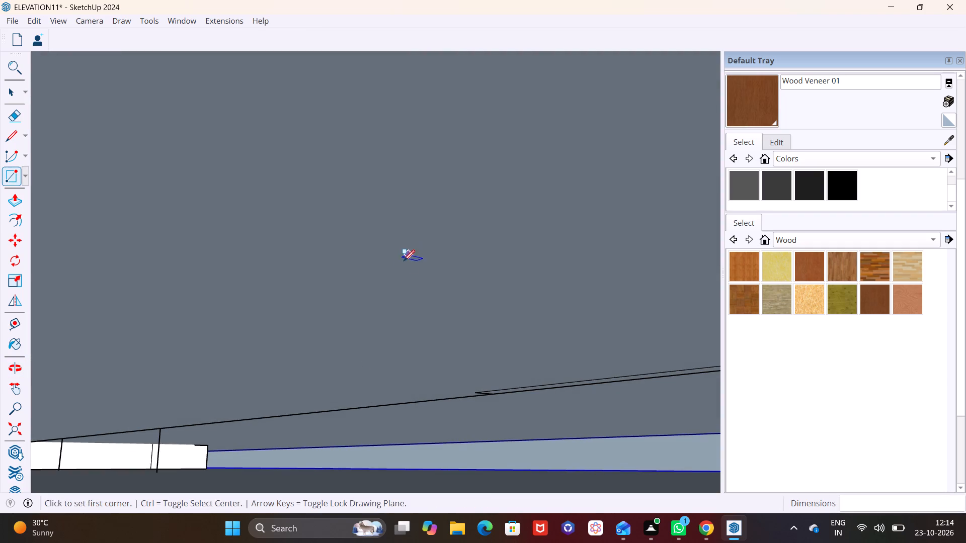
middle_drag(373, 295, 359, 451)
scroll(253, 244, up, 3)
middle_drag(317, 225, 323, 207)
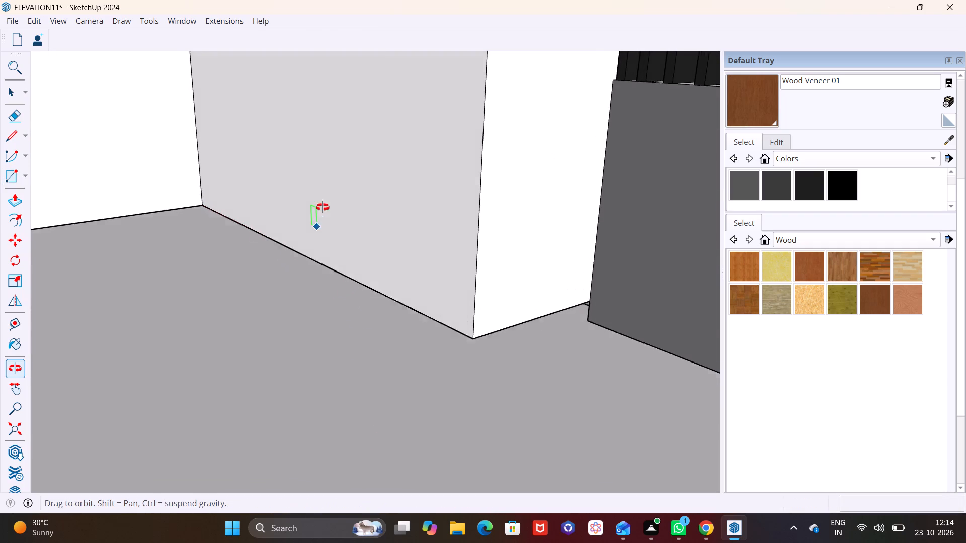
middle_drag(323, 207, 360, 119)
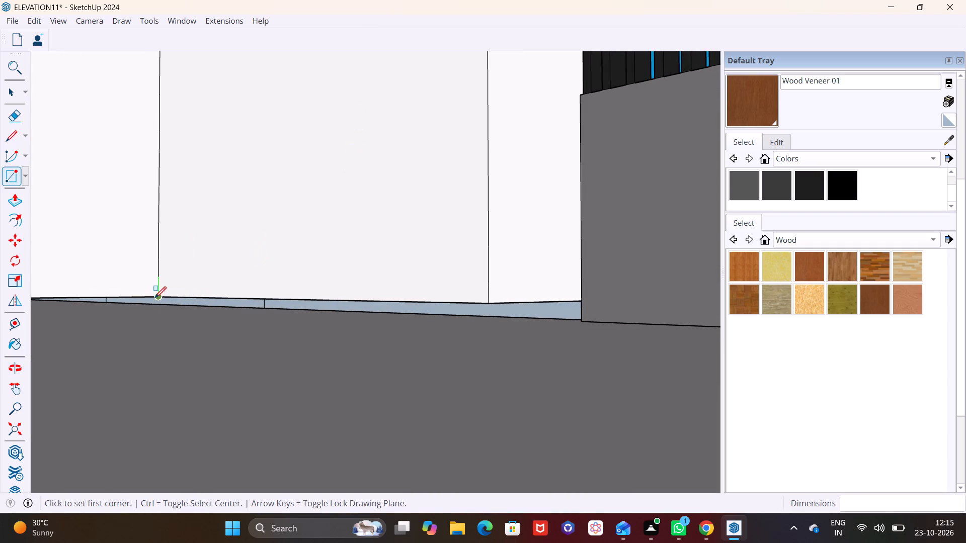
click(156, 298)
middle_drag(499, 312, 414, 334)
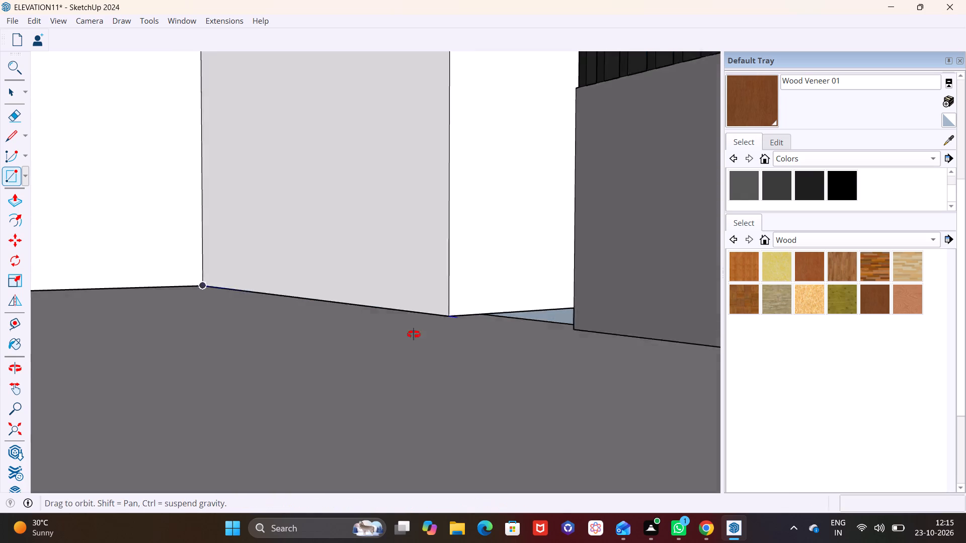
middle_drag(414, 334, 352, 347)
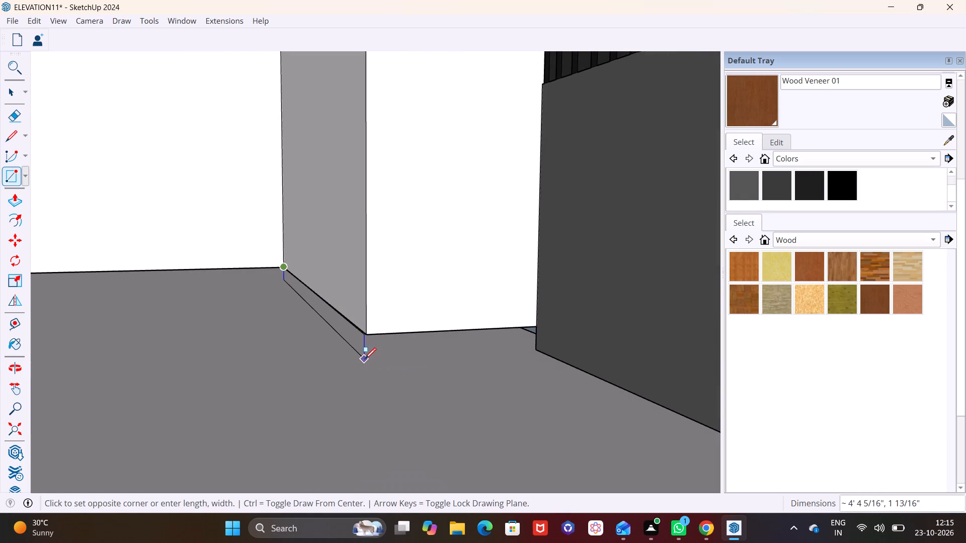
click(366, 357)
Draw a rectangle under the low wall's end face, from the wall corner across to the gate panel's base.
scroll(385, 347, up, 1)
middle_drag(385, 347, 310, 327)
click(329, 324)
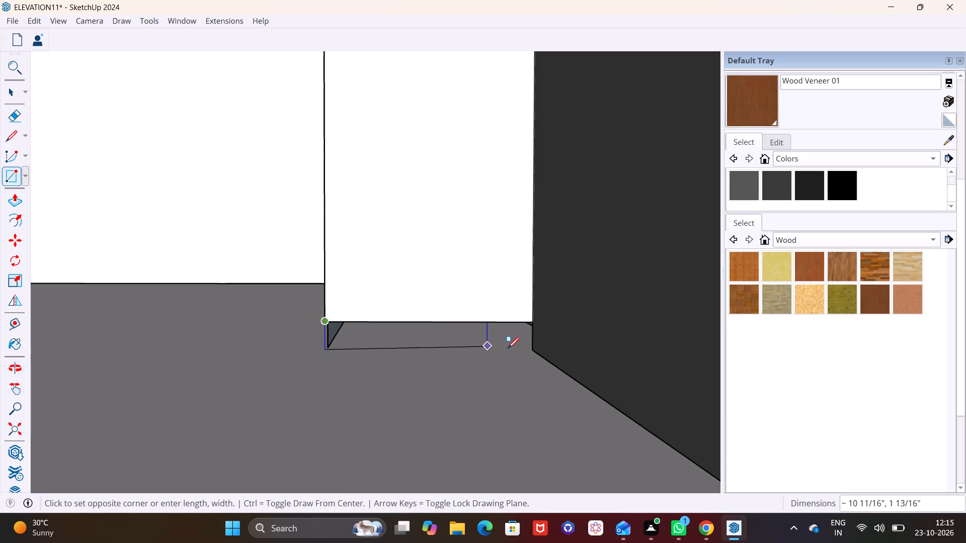
click(537, 352)
Draw a rectangle about 11/16" by 1 5/8" to fill the remaining gap at the base corner between the two strips.
middle_drag(366, 333, 575, 322)
scroll(342, 321, up, 2)
middle_drag(355, 341, 503, 334)
scroll(482, 337, up, 3)
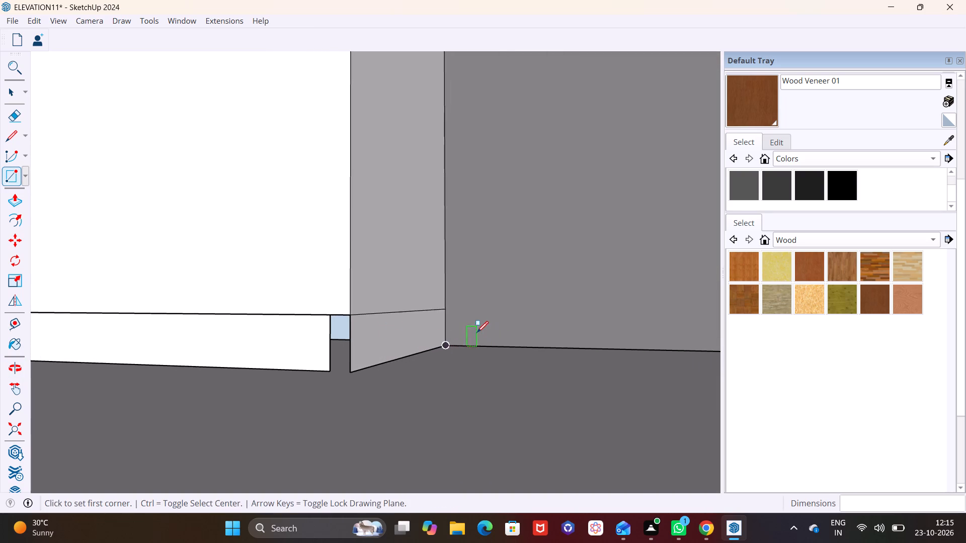
scroll(477, 332, up, 2)
click(326, 314)
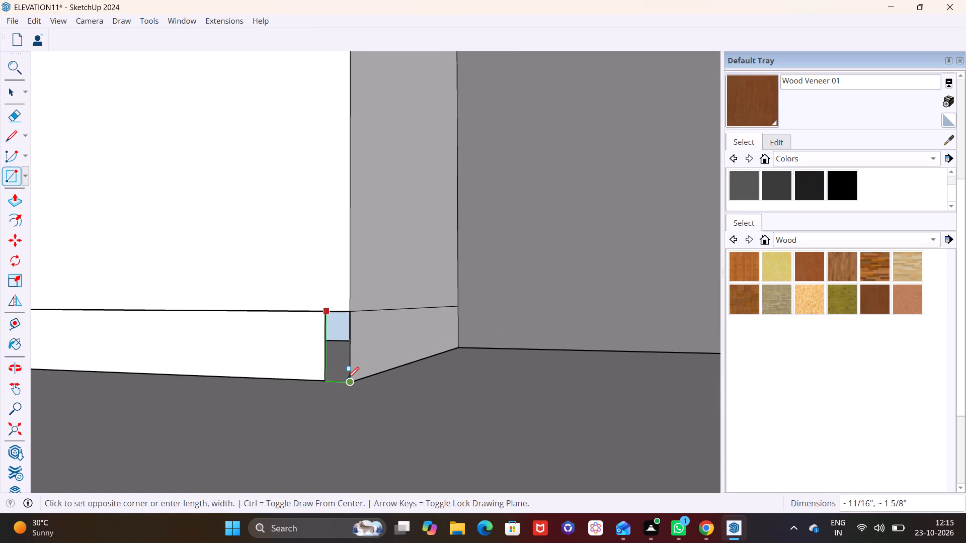
click(348, 381)
scroll(374, 377, down, 1)
key(space)
click(408, 399)
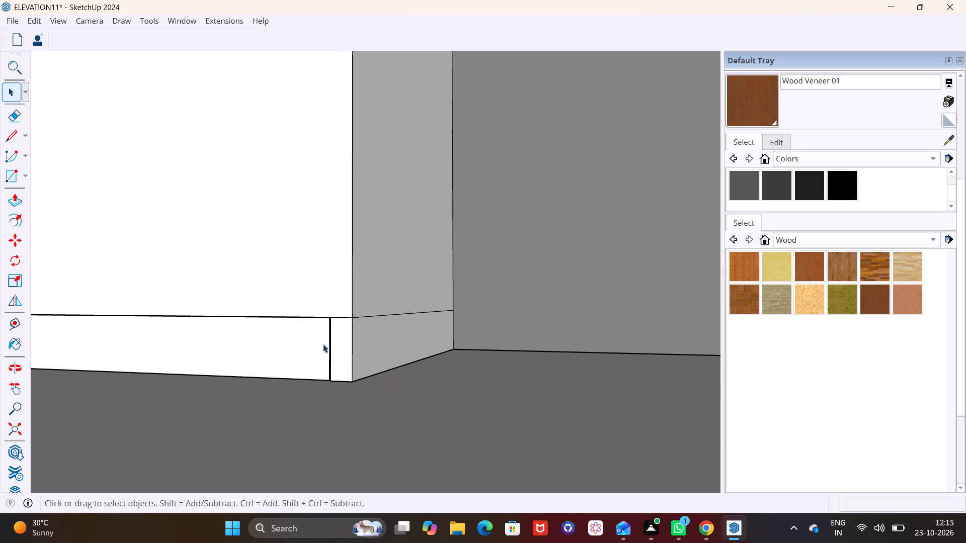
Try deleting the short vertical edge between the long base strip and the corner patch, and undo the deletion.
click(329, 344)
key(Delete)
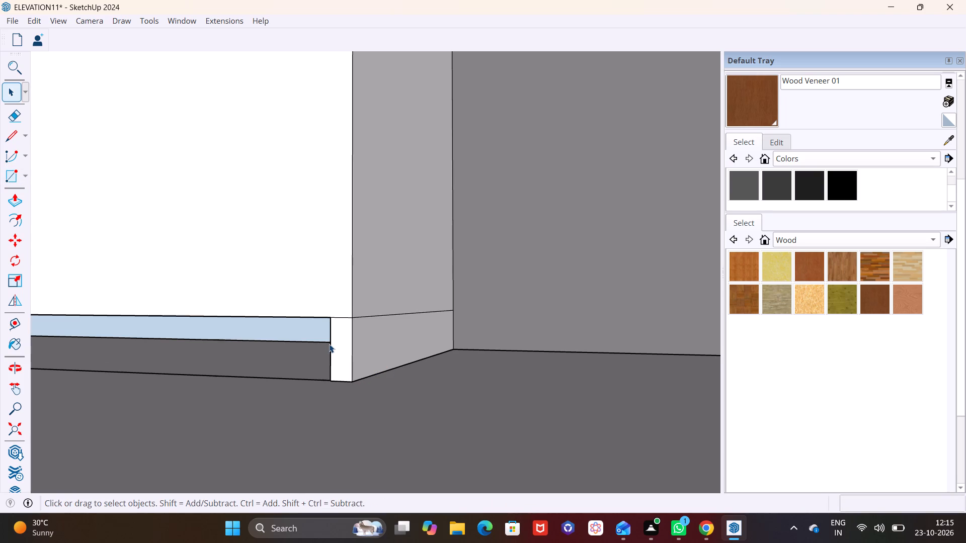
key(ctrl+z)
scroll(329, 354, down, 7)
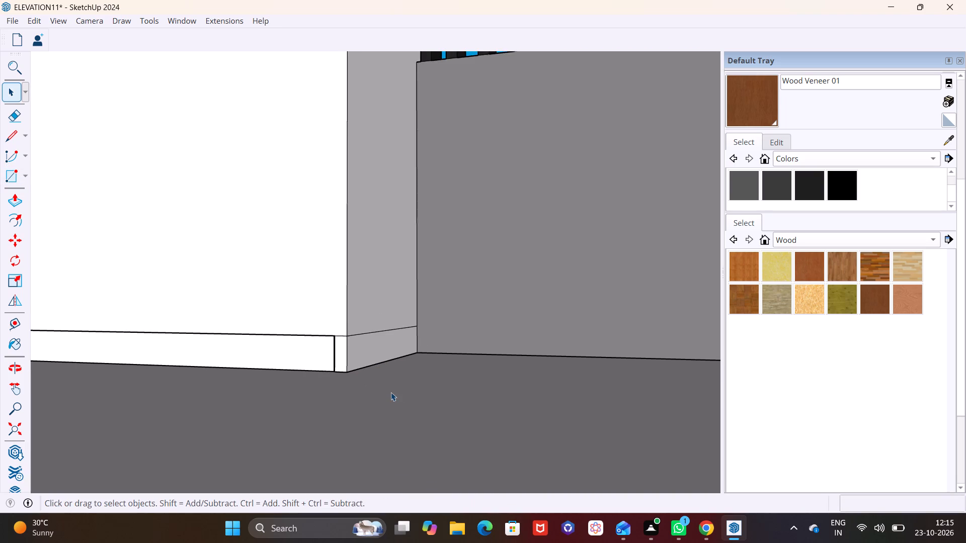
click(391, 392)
Draw a rectangle about 4 5/16" by 4 1/16" on the ground, starting from the low wall's outer base corner.
scroll(332, 350, down, 4)
middle_drag(295, 338, 246, 462)
scroll(217, 383, down, 4)
shift+middle_drag(211, 370, 454, 348)
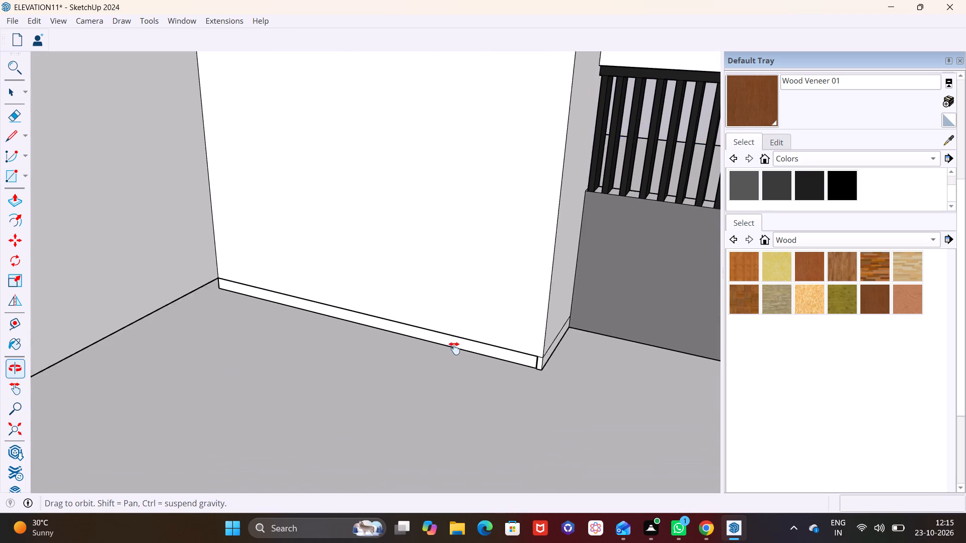
shift+middle_drag(454, 348, 474, 349)
middle_drag(365, 347, 313, 362)
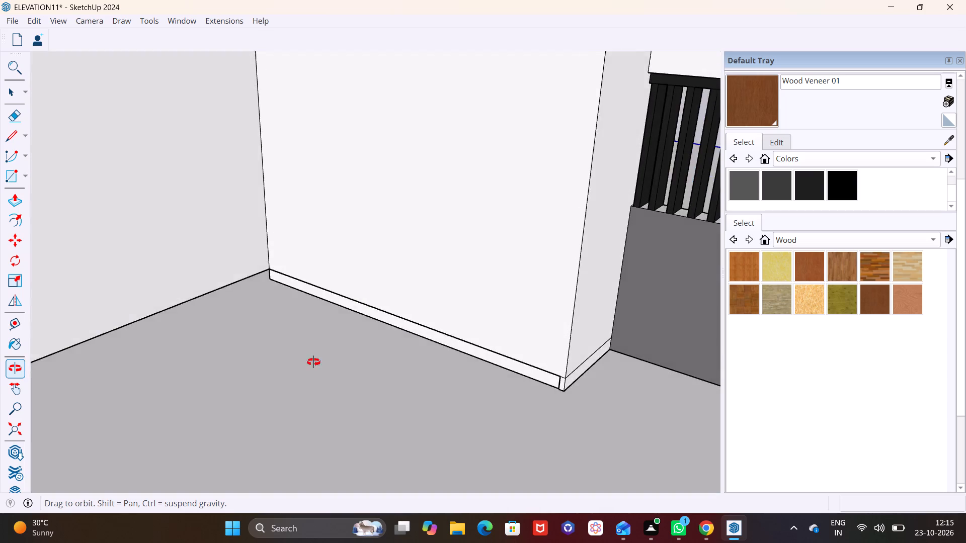
middle_drag(313, 362, 314, 366)
scroll(355, 355, down, 2)
shift+middle_drag(467, 357, 368, 340)
shift+scroll(352, 340, down, 1)
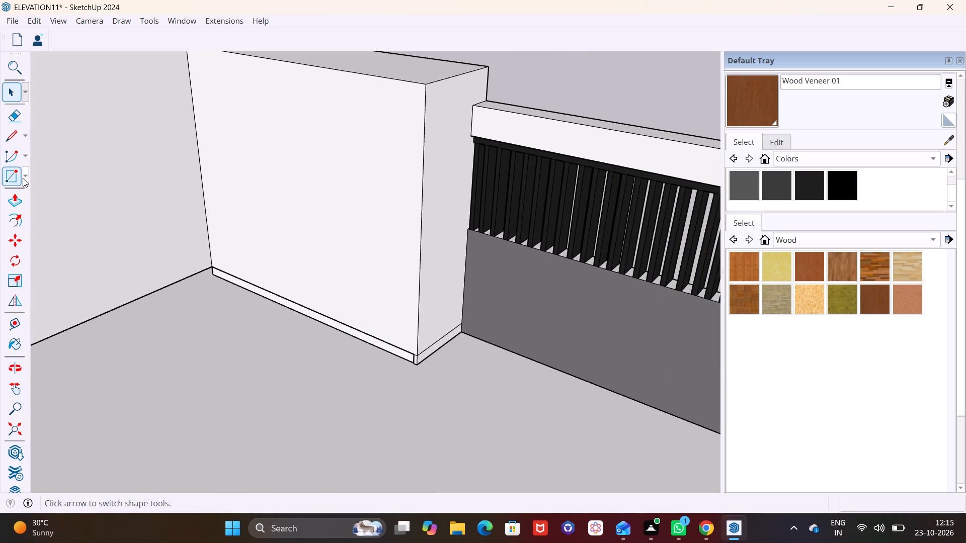
click(23, 178)
click(31, 190)
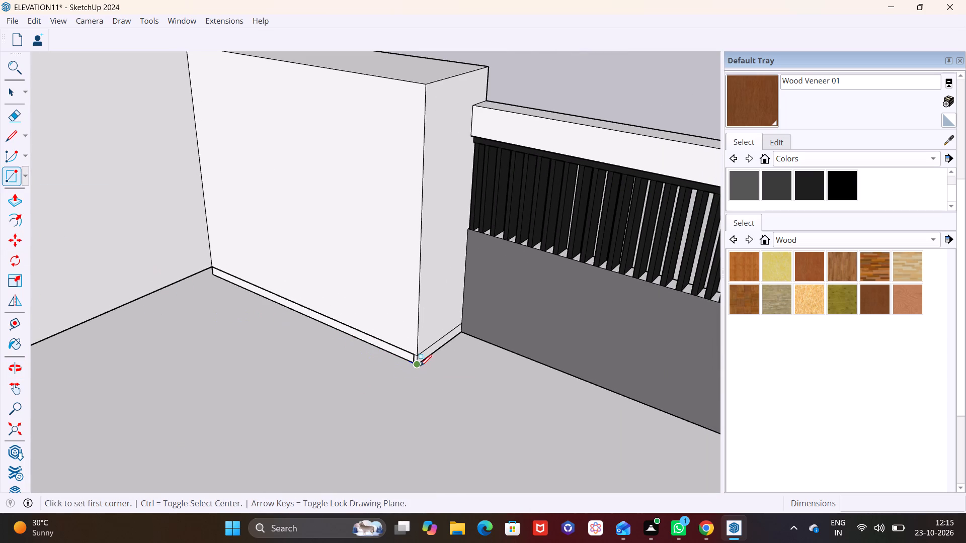
click(417, 365)
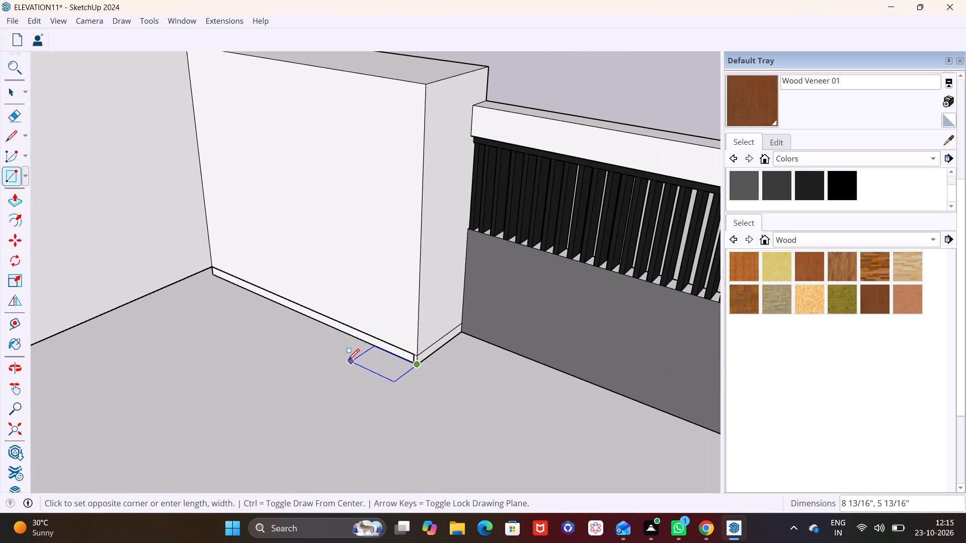
click(381, 367)
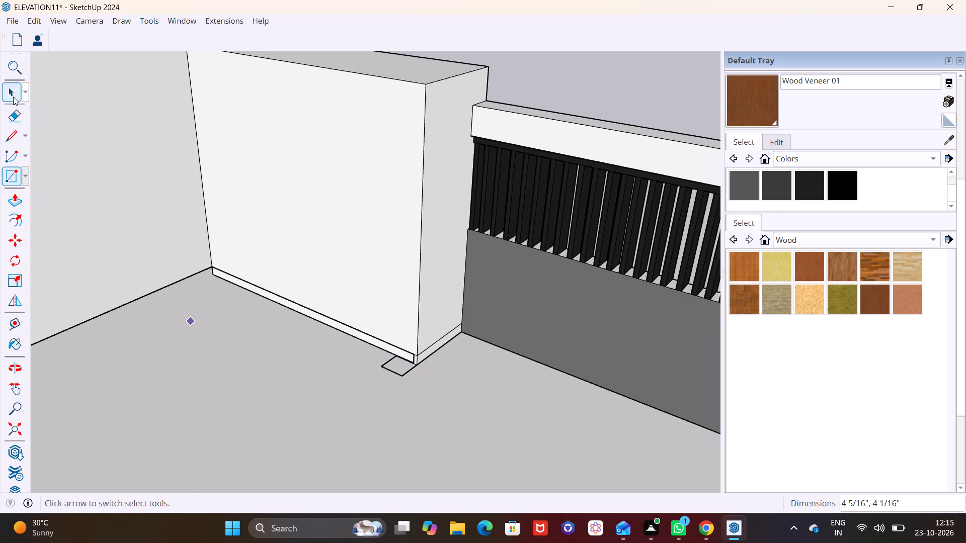
Push/Pull the small ground rectangle up into a post reaching the top of the low wall.
click(13, 92)
click(399, 366)
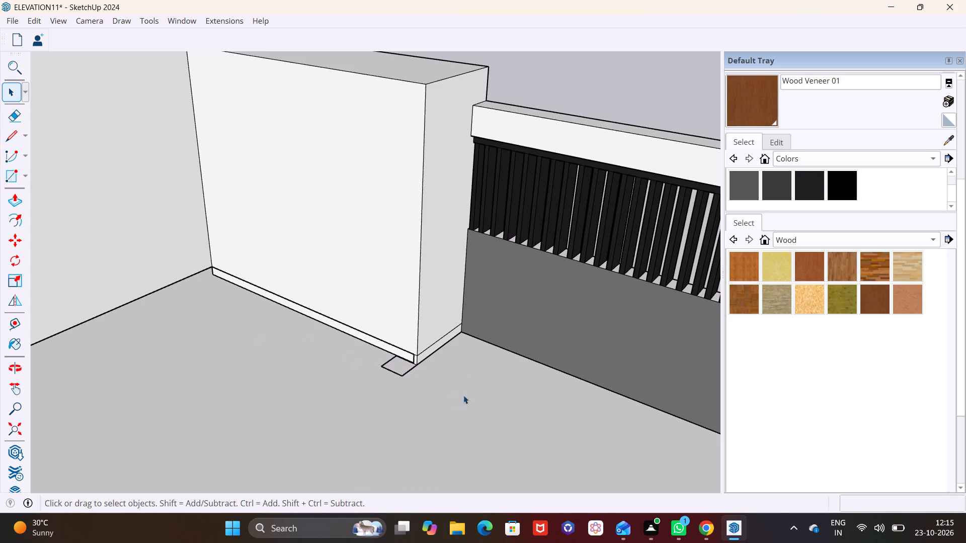
click(403, 368)
scroll(403, 368, up, 8)
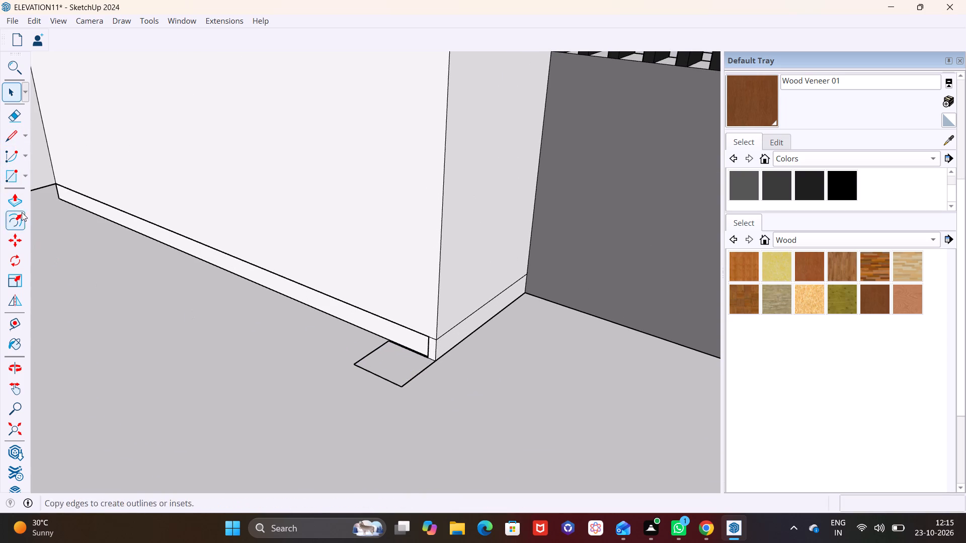
click(15, 203)
click(396, 370)
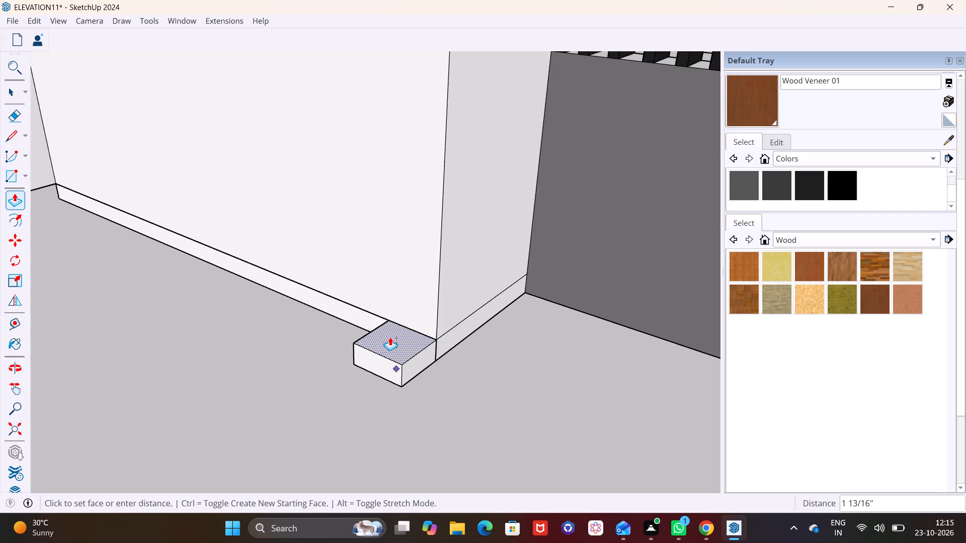
click(390, 337)
drag(390, 338, 390, 317)
drag(391, 327, 397, 224)
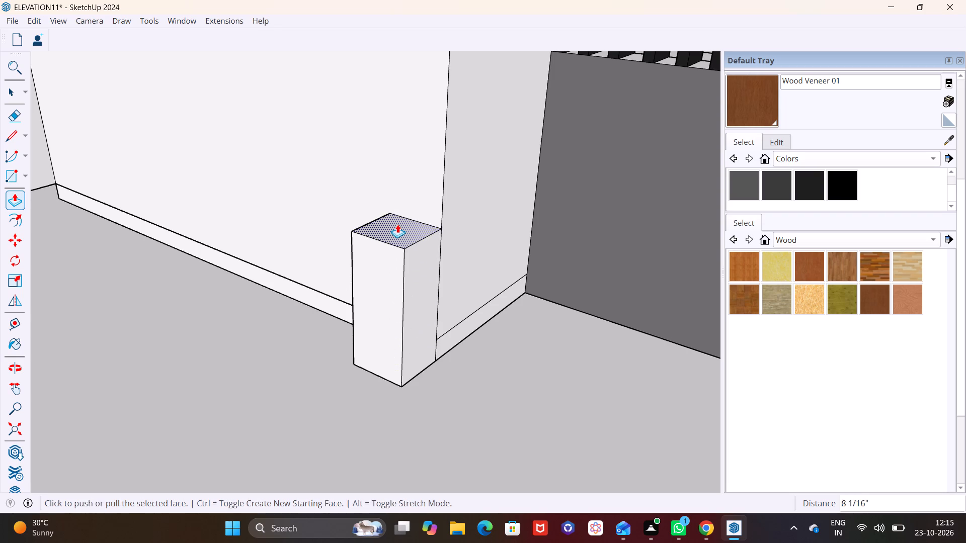
scroll(397, 224, down, 8)
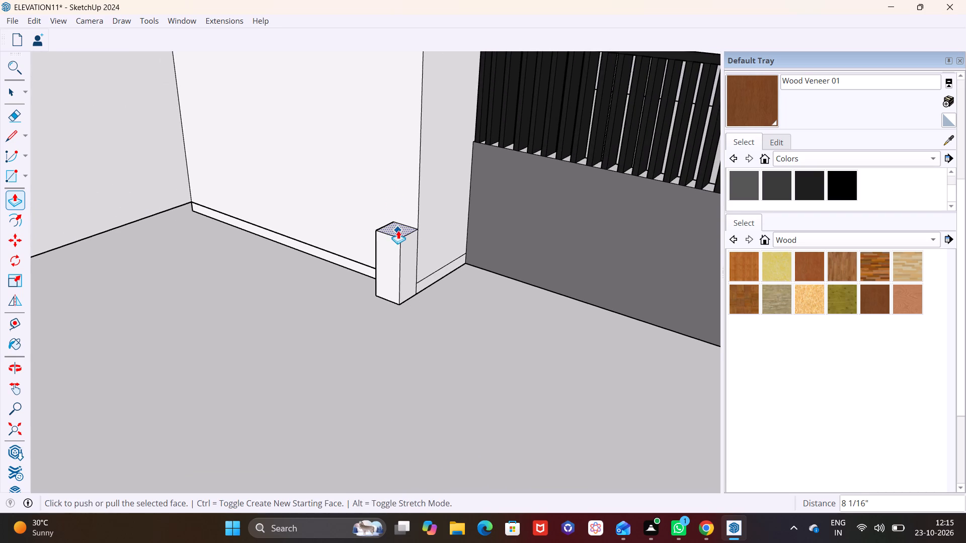
drag(398, 230, 415, 112)
click(415, 112)
scroll(412, 139, down, 3)
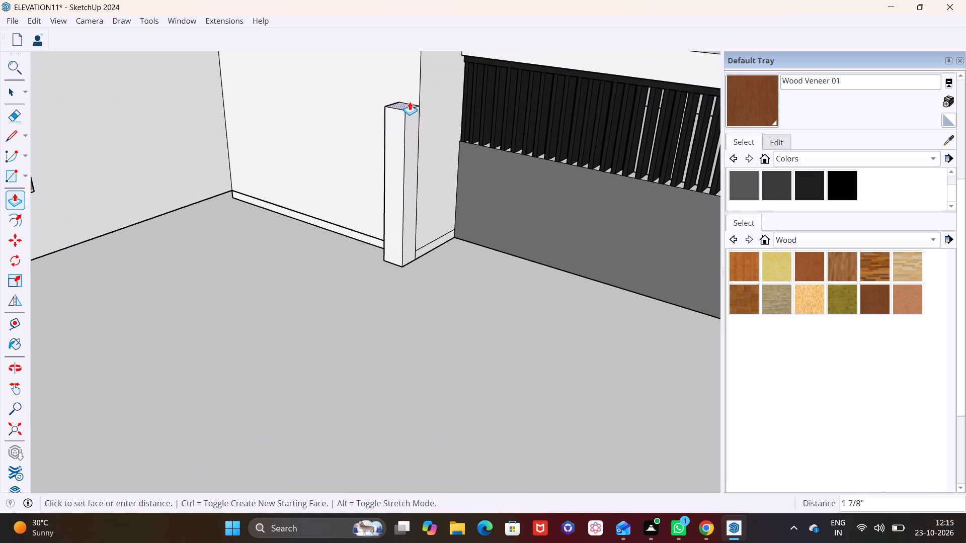
scroll(410, 99, down, 6)
shift+middle_drag(409, 104, 380, 245)
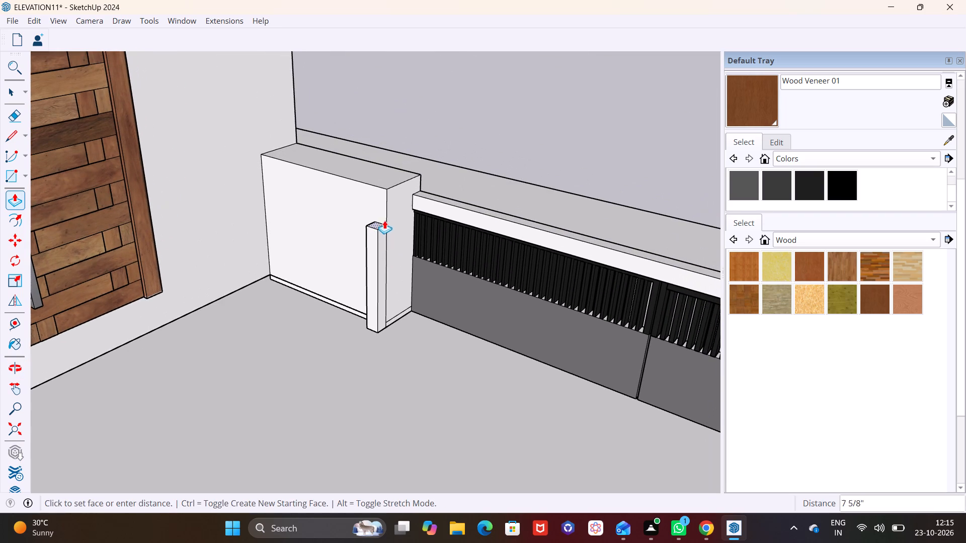
click(385, 186)
key(space)
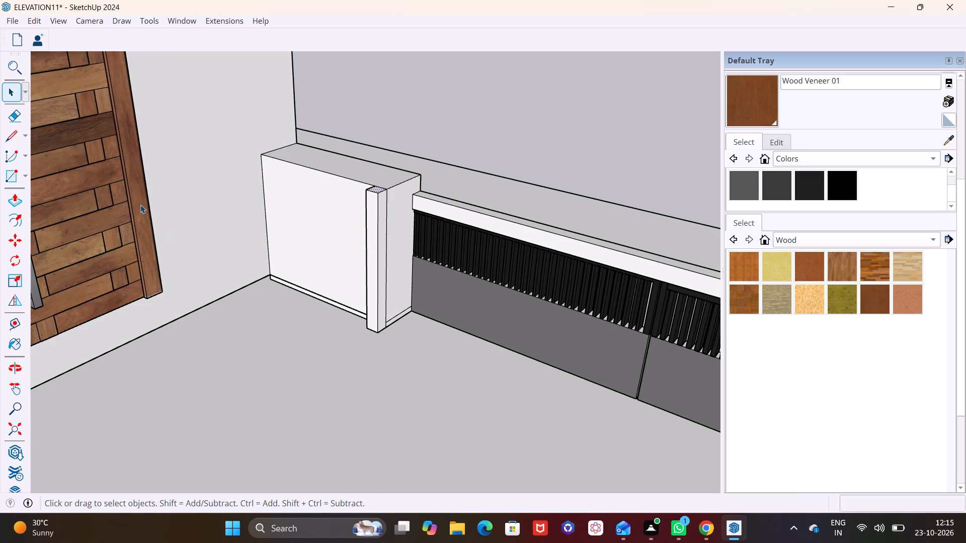
Push/Pull the post's side face away from the gate, forming a long low wall parallel to the house front, past the door.
click(11, 89)
click(373, 264)
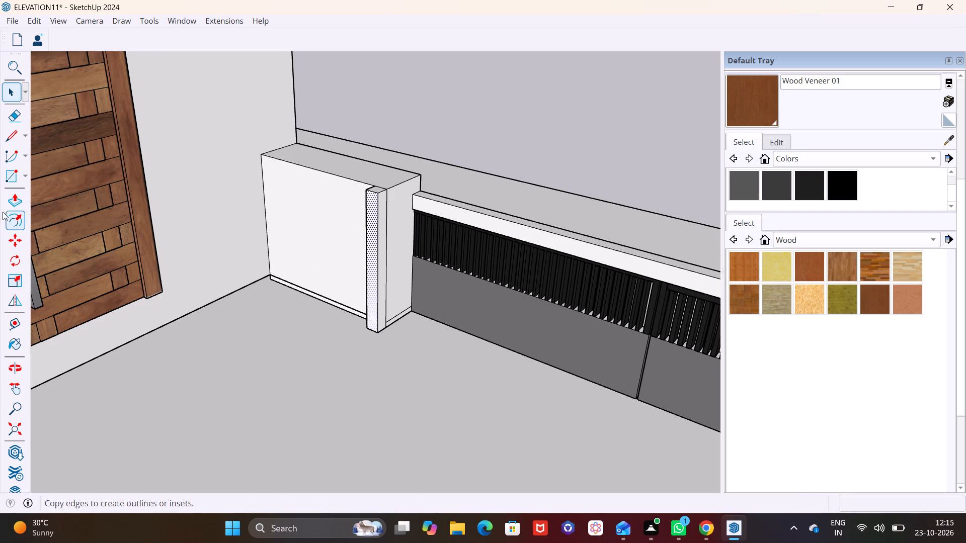
click(20, 196)
drag(371, 286, 313, 311)
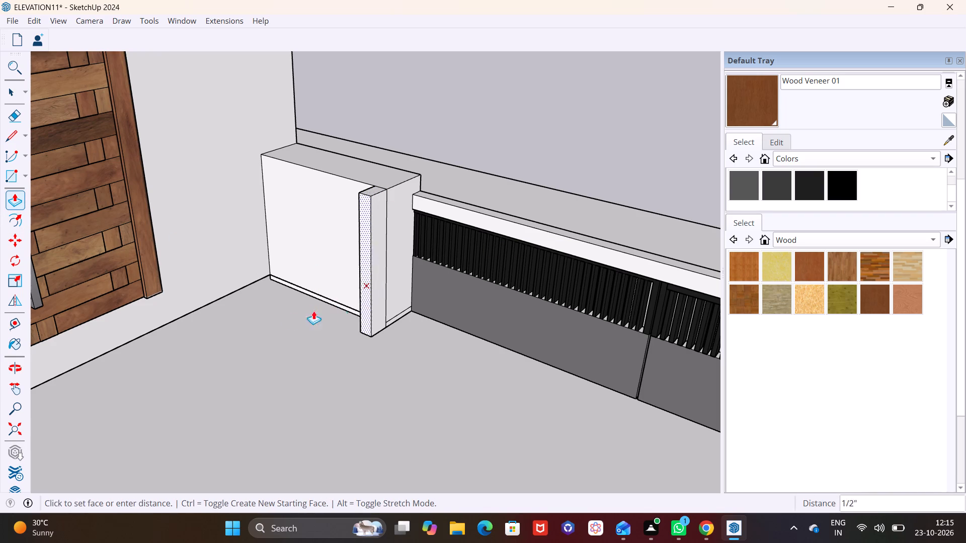
drag(313, 311, 141, 352)
click(140, 352)
scroll(139, 352, down, 7)
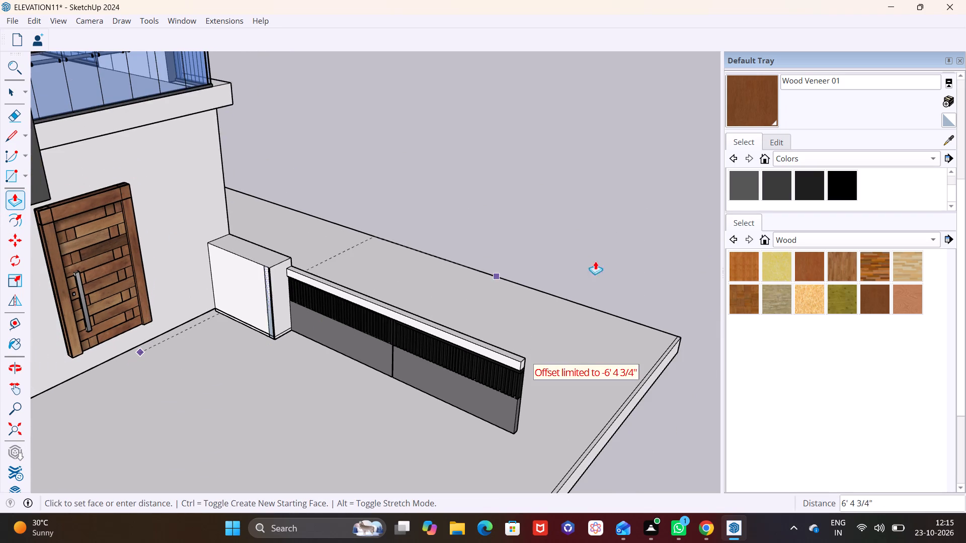
click(89, 375)
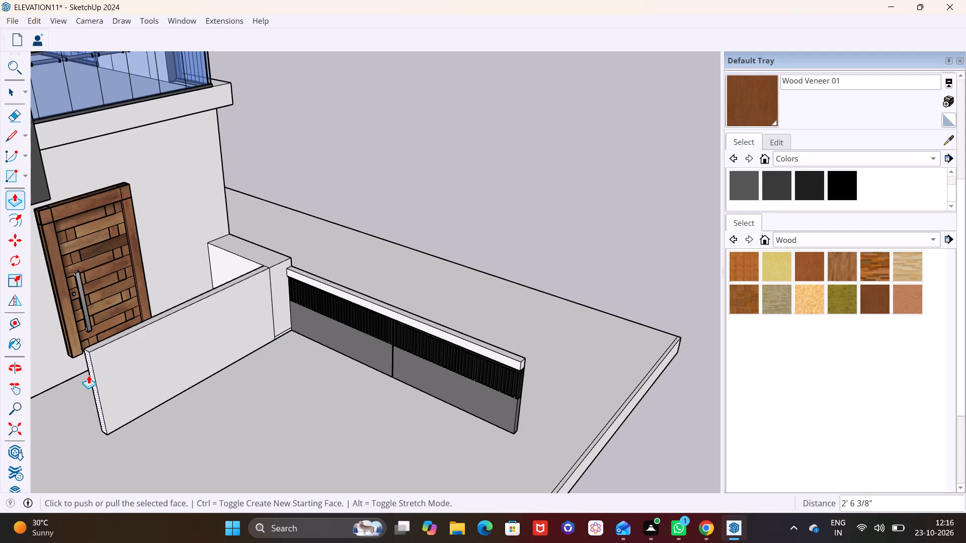
scroll(94, 372, down, 2)
key(space)
Extend the new low wall's end face along the house front up to the ground slab's far edge.
shift+middle_drag(65, 373, 500, 312)
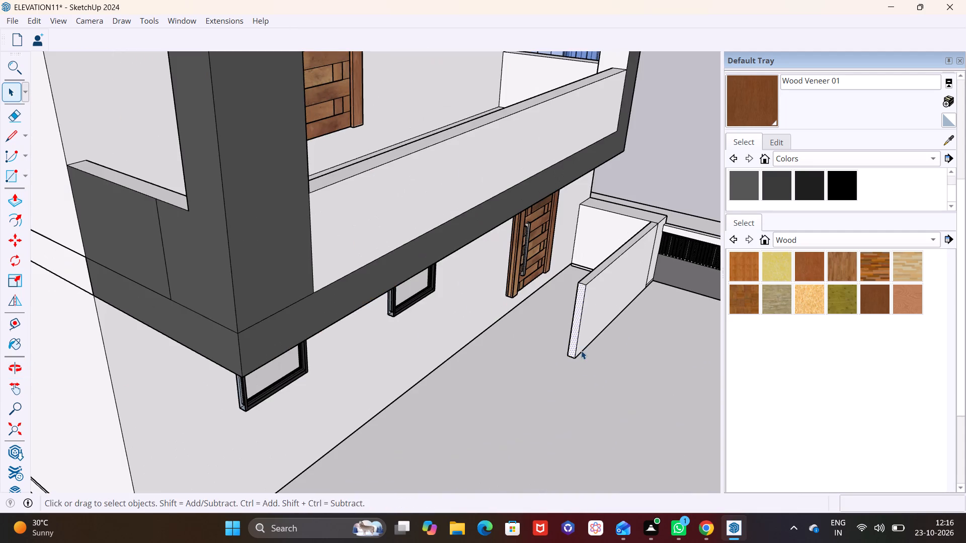
shift+middle_drag(564, 346, 494, 273)
scroll(492, 257, up, 2)
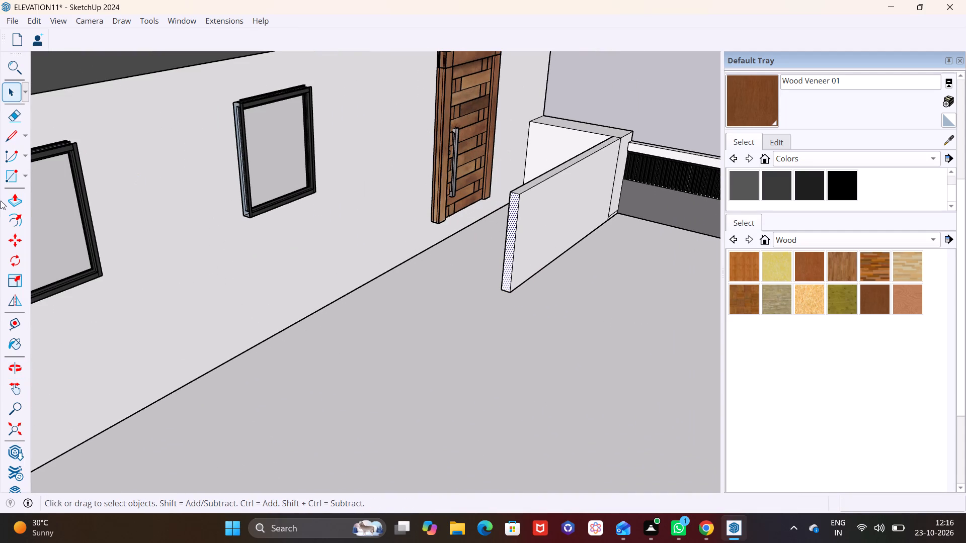
click(14, 201)
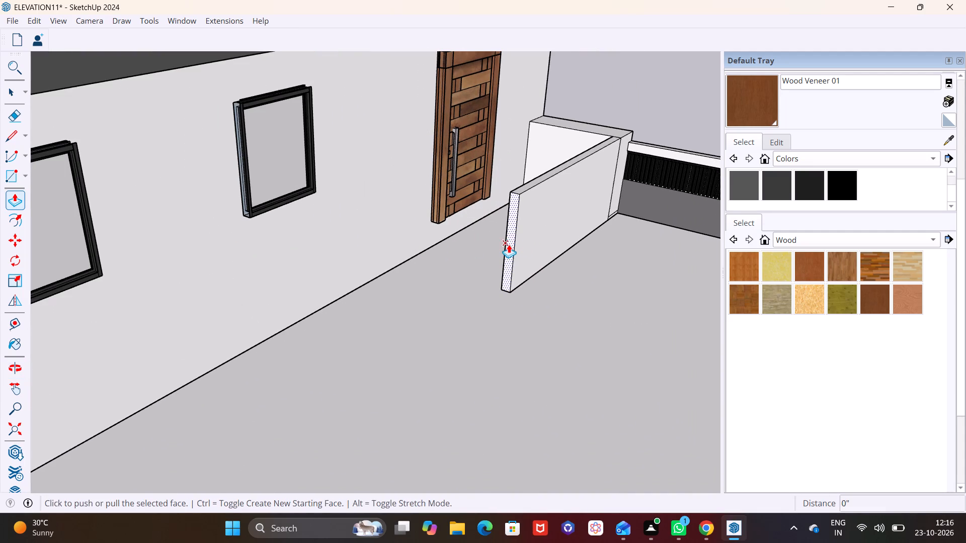
drag(509, 244, 200, 353)
scroll(197, 353, down, 7)
shift+middle_drag(197, 353, 431, 274)
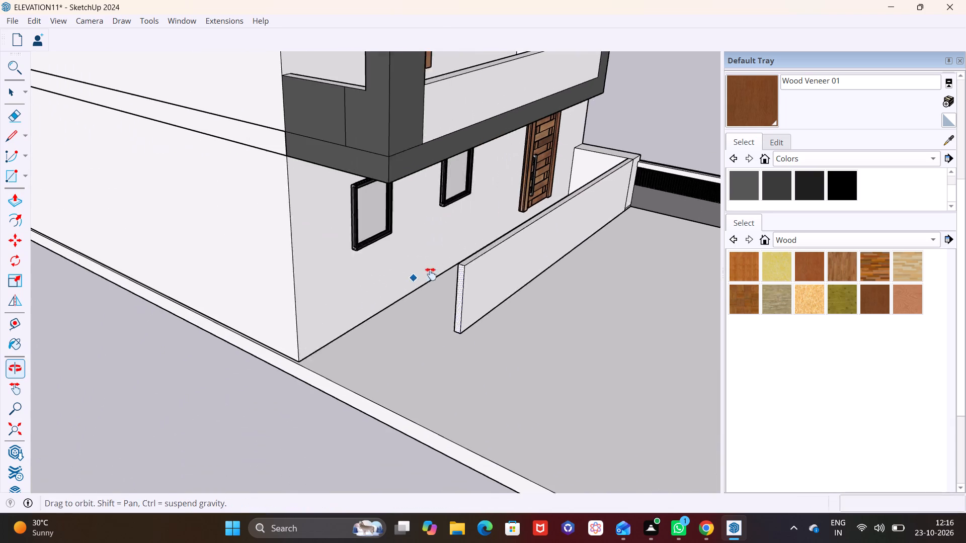
shift+middle_drag(431, 274, 435, 274)
click(476, 312)
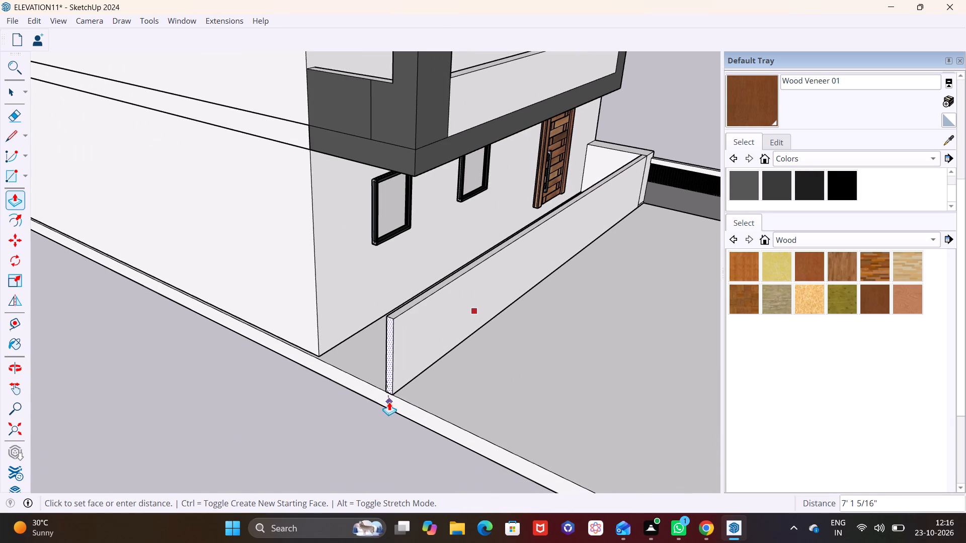
click(393, 400)
Start a rectangle at the open end between the house corner and the new low wall.
middle_drag(341, 348, 300, 413)
scroll(294, 408, up, 2)
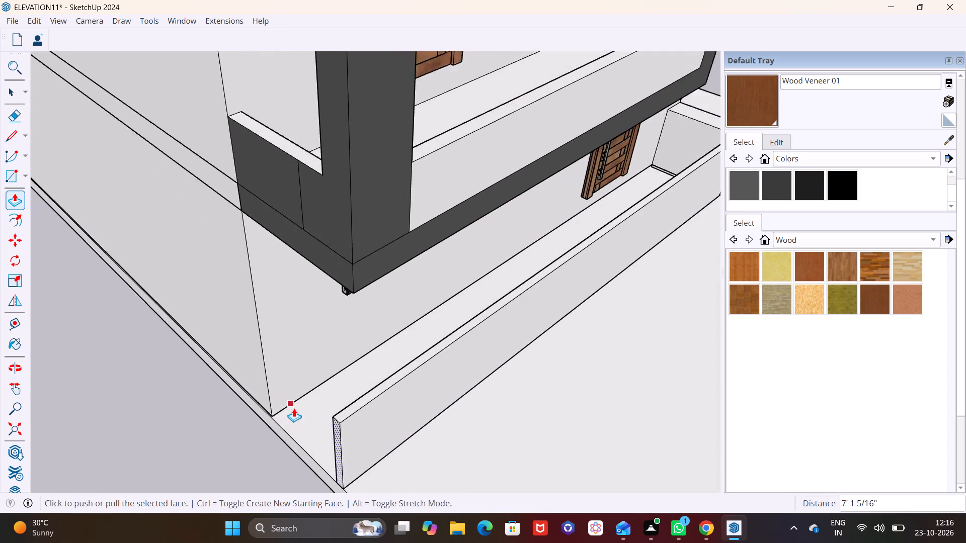
scroll(294, 408, up, 7)
middle_drag(290, 405, 363, 262)
middle_drag(392, 372, 494, 382)
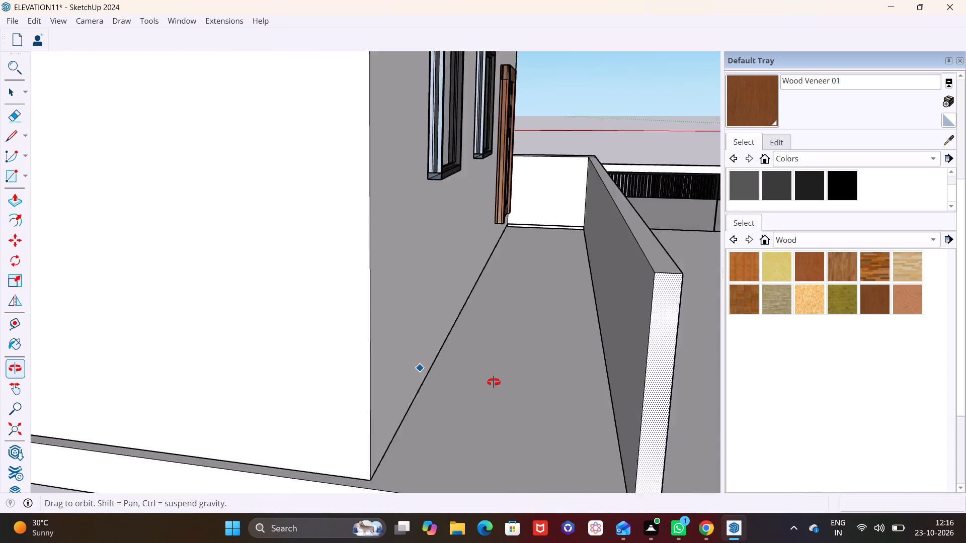
middle_drag(494, 382, 602, 325)
scroll(406, 390, down, 11)
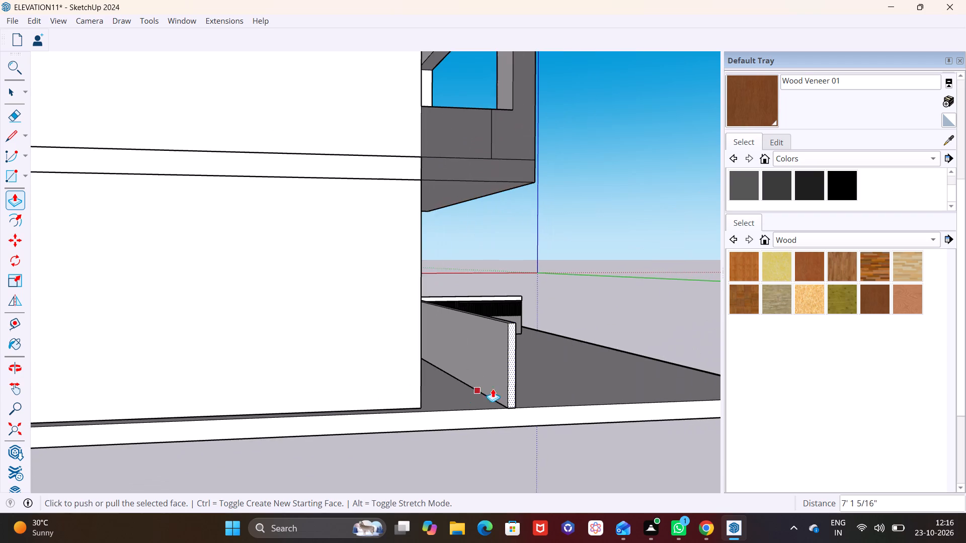
middle_drag(497, 391, 590, 395)
scroll(629, 386, up, 3)
middle_drag(629, 386, 374, 352)
middle_drag(367, 352, 390, 369)
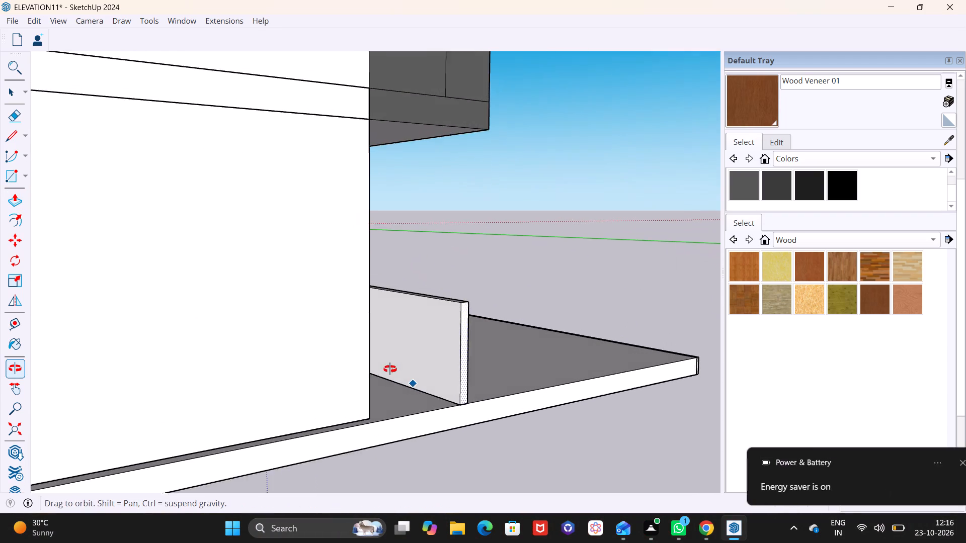
middle_drag(390, 369, 391, 370)
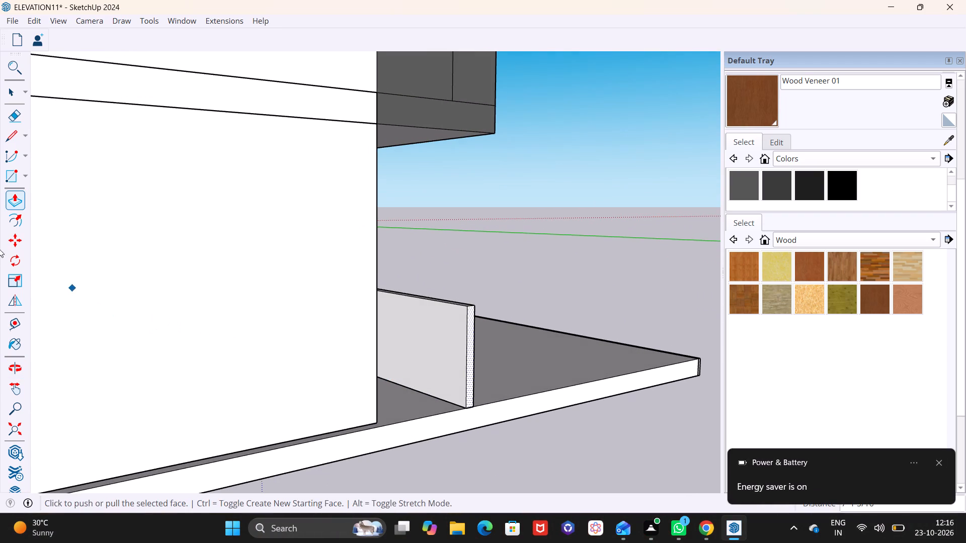
click(26, 177)
click(34, 194)
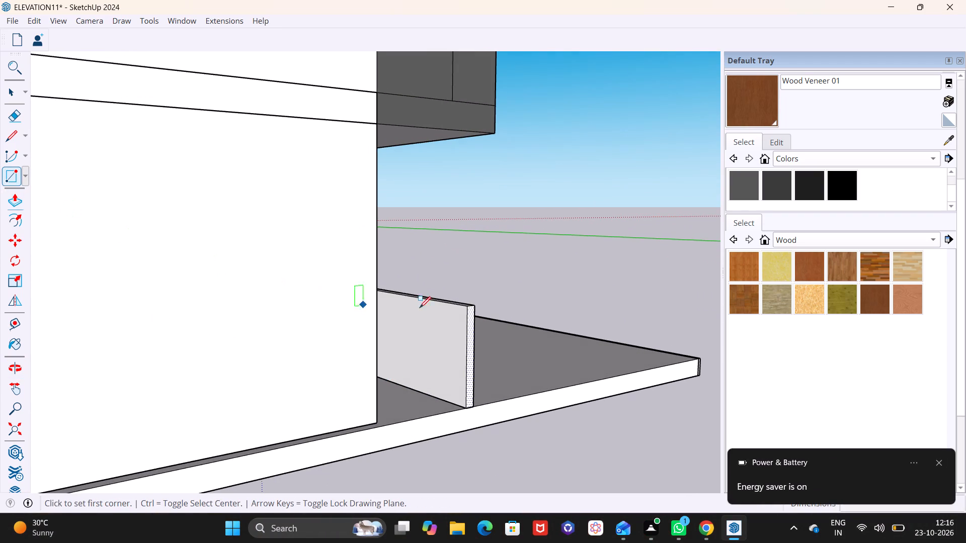
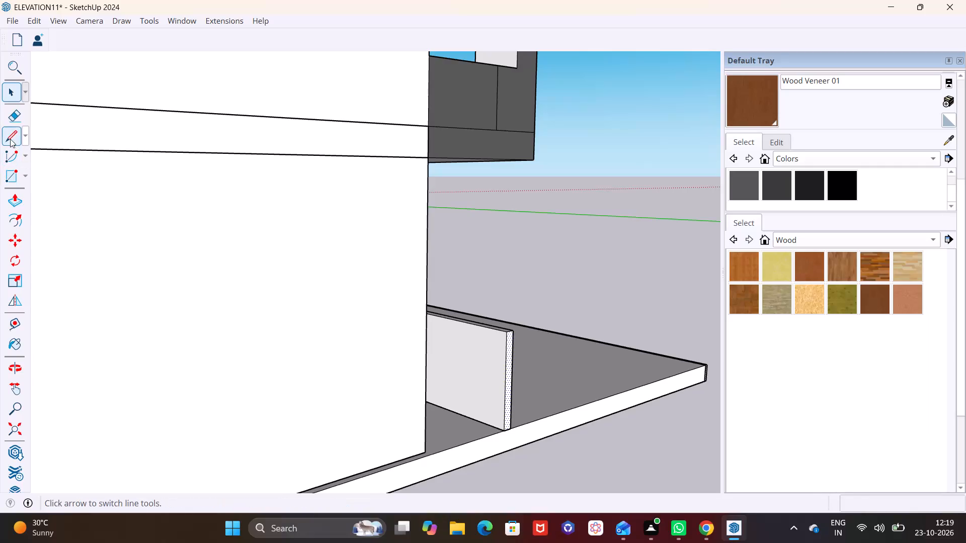
Draw a vertical line about 3' 10" long on the new low wall's inner face, just short of its end at the slab edge.
click(10, 139)
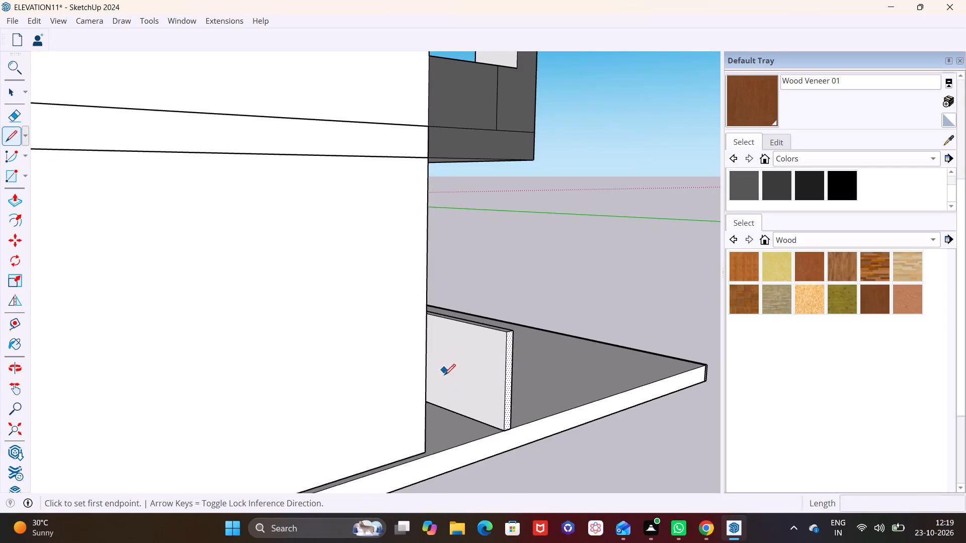
scroll(470, 409, up, 8)
click(514, 442)
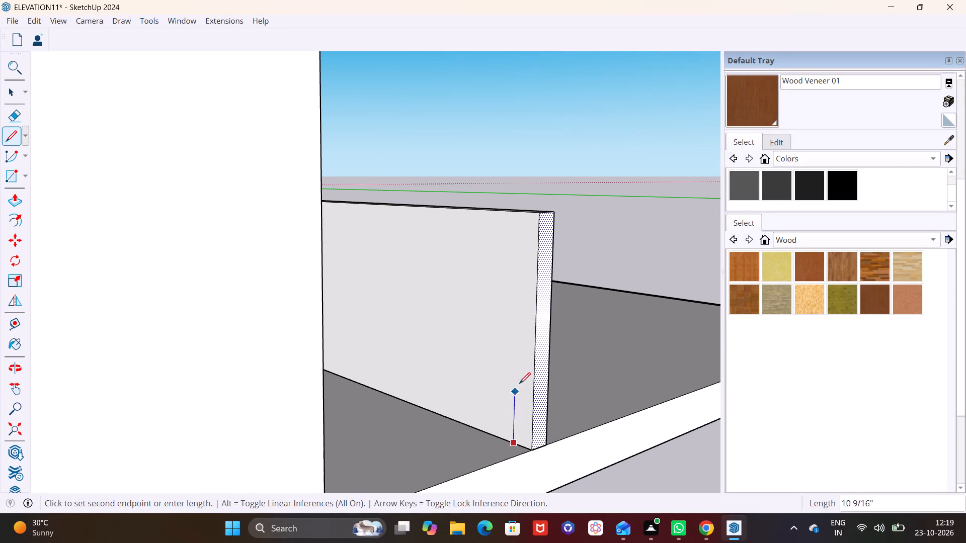
click(519, 217)
Push/Pull the narrow strip at the low wall's end about 4' back to the house corner, closing the open end.
click(9, 97)
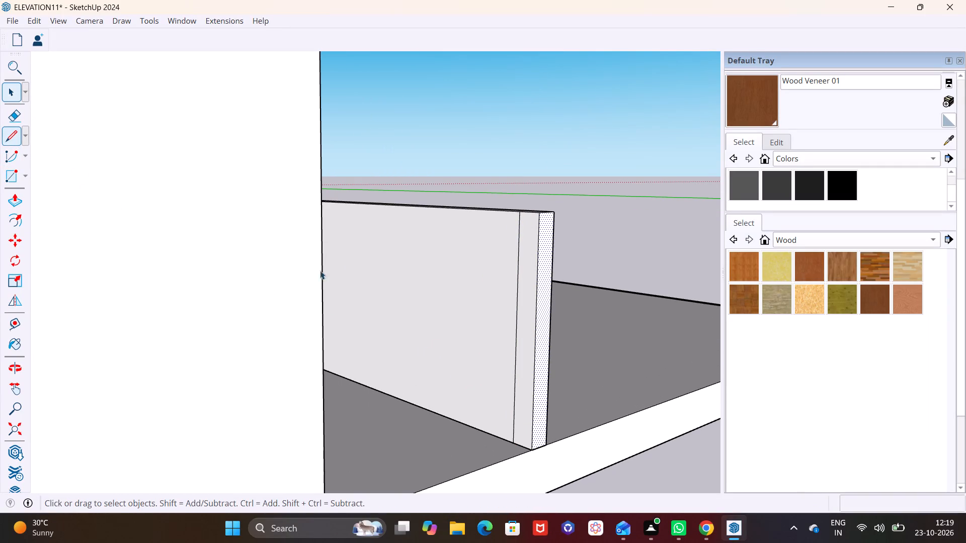
click(526, 327)
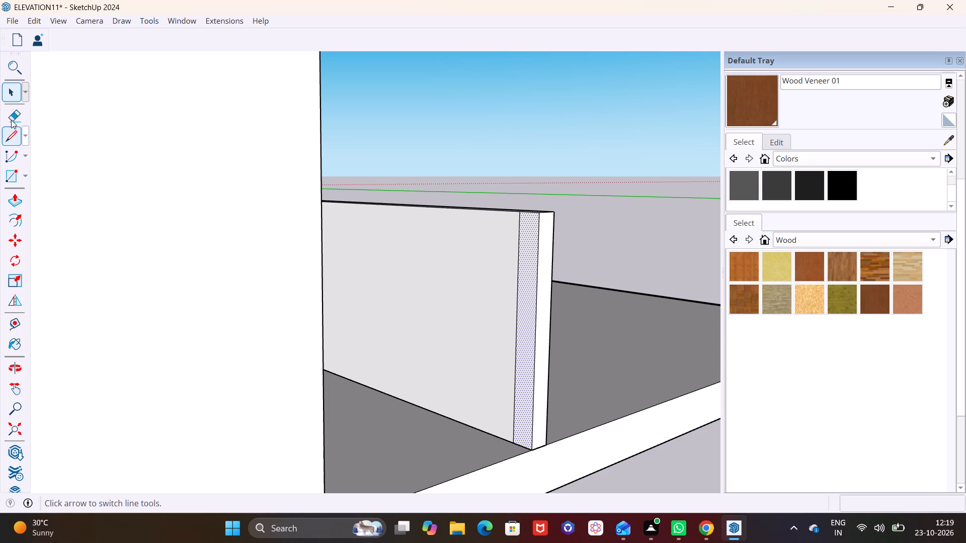
click(12, 193)
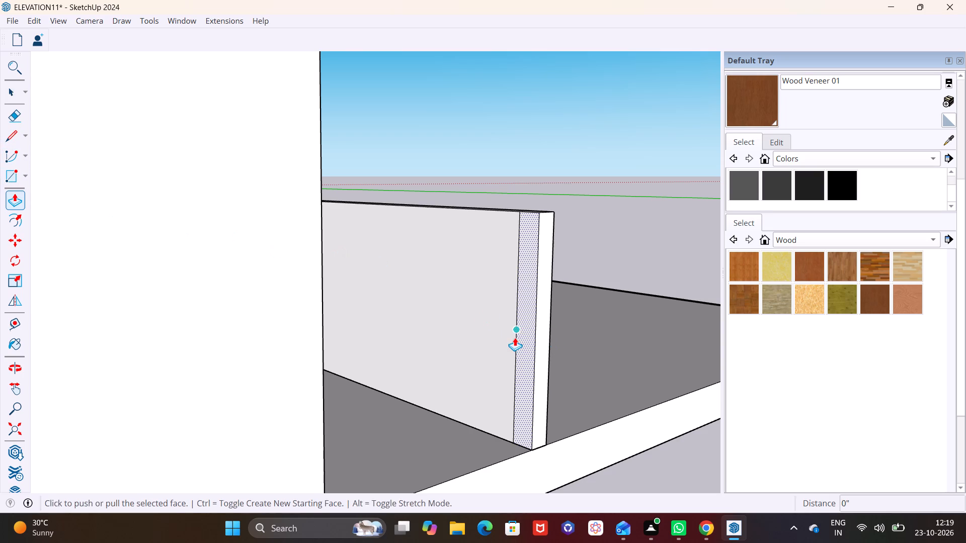
click(527, 335)
click(321, 409)
Draw a 30' by 1 13/16" rectangle on the slab along the house wall's base, from the low wall's return to the far corner.
scroll(378, 382, down, 2)
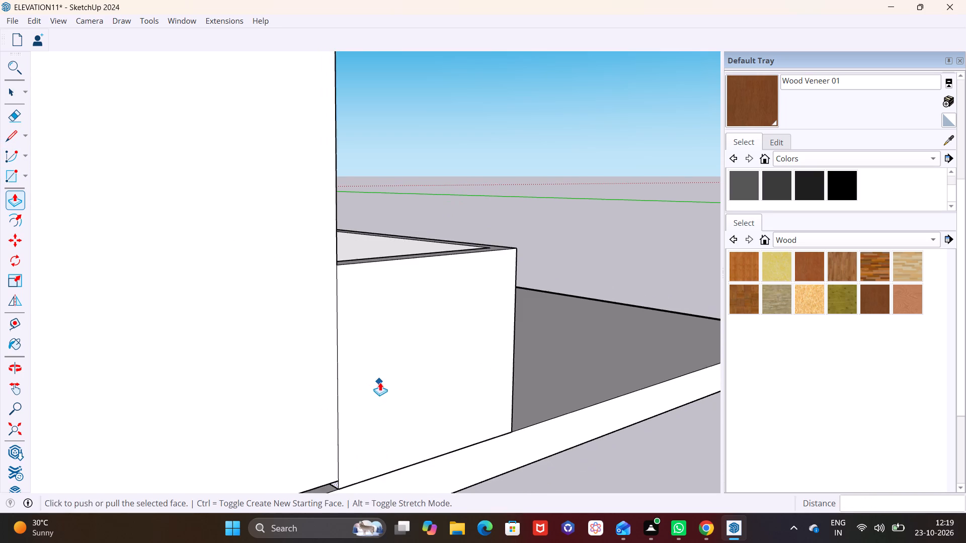
scroll(380, 382, down, 4)
middle_drag(382, 407, 566, 209)
scroll(541, 235, up, 4)
middle_drag(507, 262, 465, 252)
scroll(497, 262, up, 1)
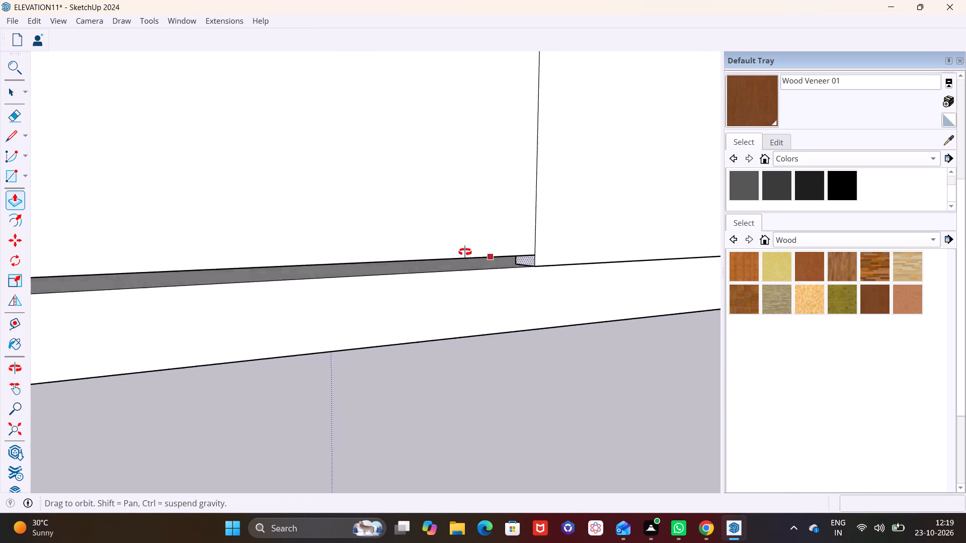
middle_drag(465, 252, 433, 222)
scroll(444, 234, up, 2)
shift+middle_drag(477, 261, 438, 363)
middle_drag(441, 369, 441, 375)
scroll(470, 354, up, 5)
shift+middle_drag(488, 353, 393, 370)
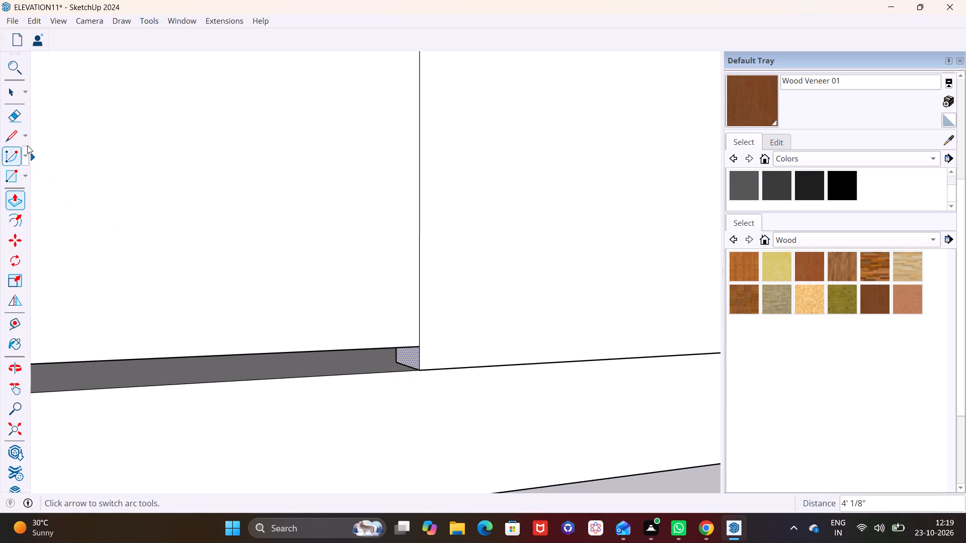
click(25, 175)
click(33, 191)
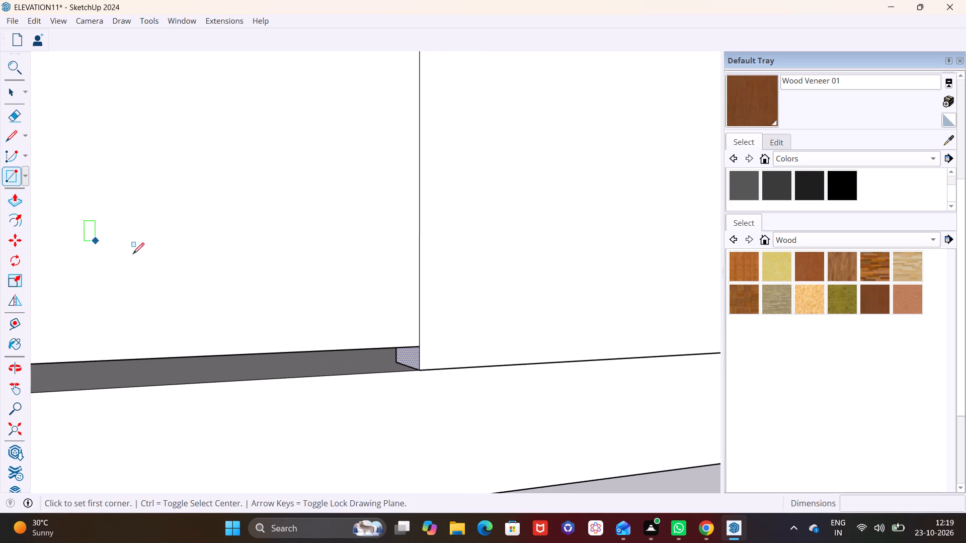
click(420, 348)
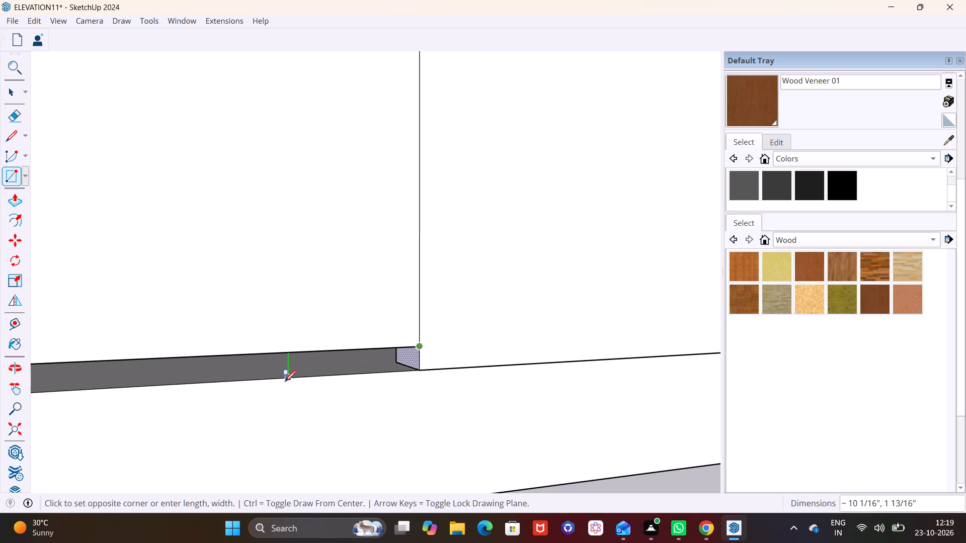
scroll(281, 387, down, 8)
shift+middle_drag(142, 390, 629, 380)
scroll(357, 395, down, 7)
shift+middle_drag(157, 414, 550, 365)
scroll(227, 376, down, 6)
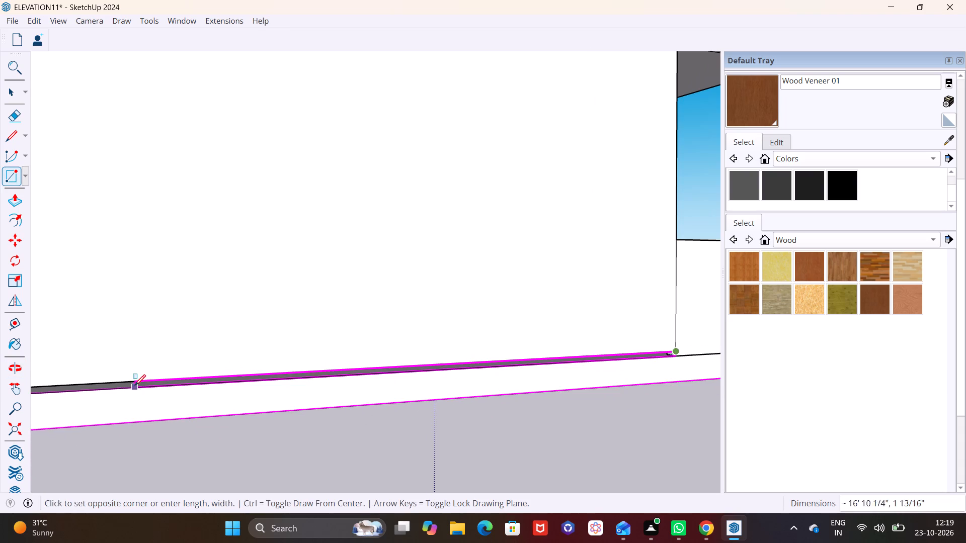
shift+middle_drag(187, 356, 535, 369)
scroll(188, 402, down, 4)
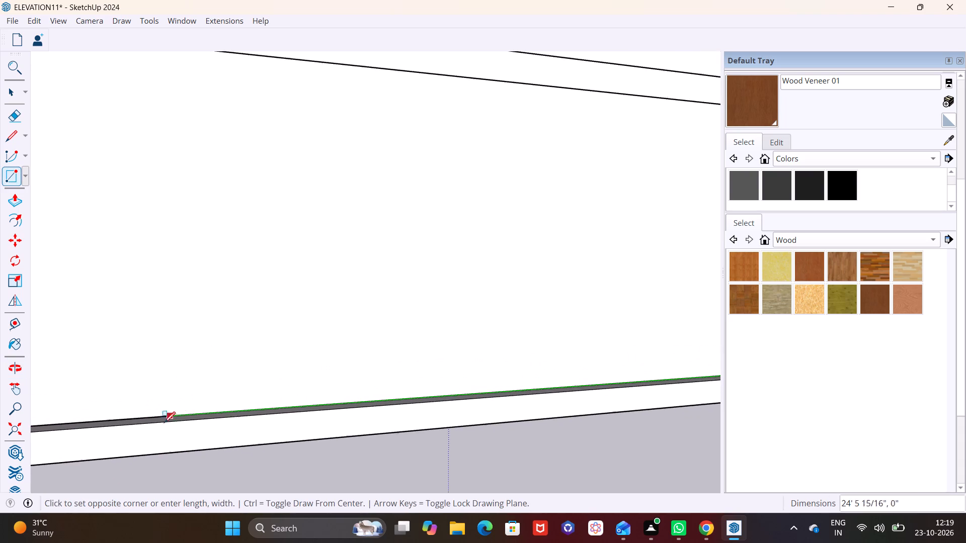
scroll(164, 423, down, 1)
shift+middle_drag(124, 418, 495, 373)
scroll(370, 389, up, 3)
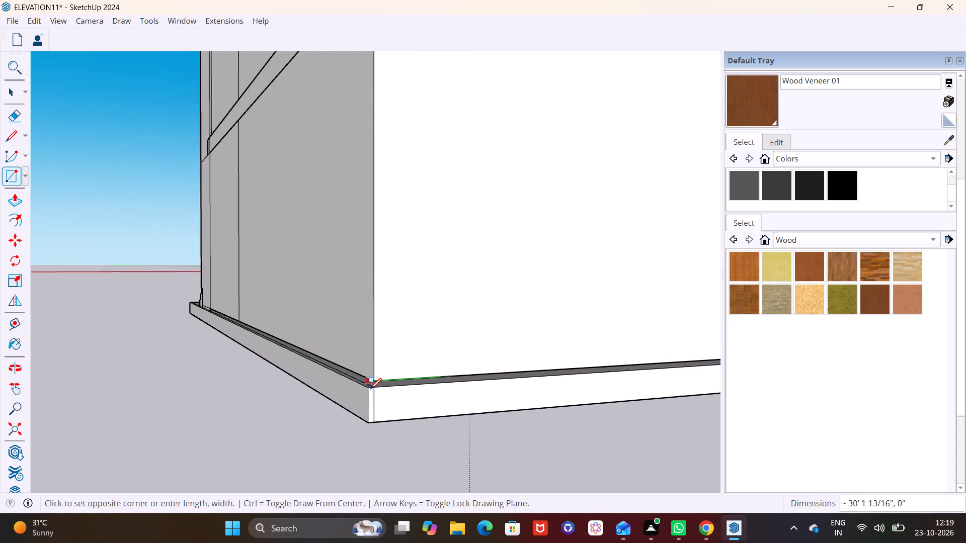
scroll(370, 389, up, 12)
click(387, 382)
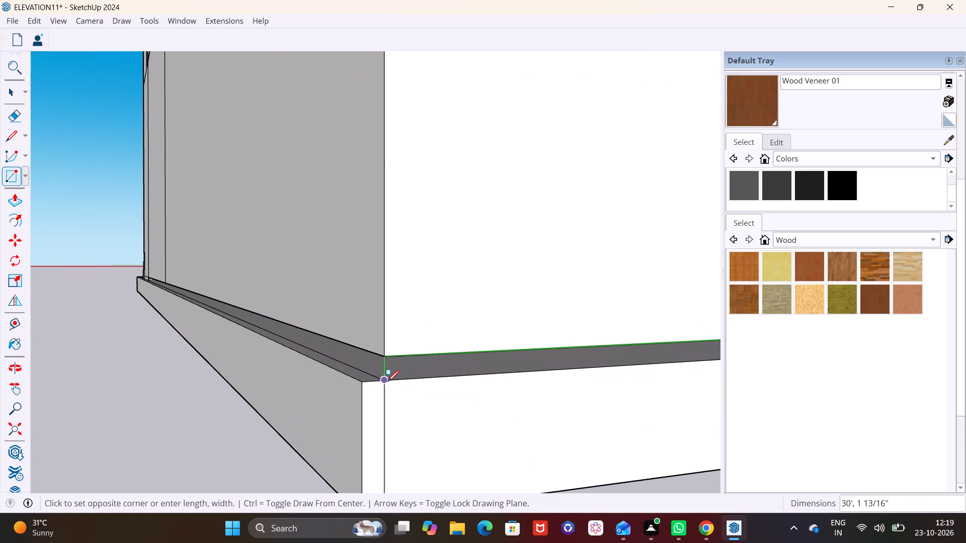
scroll(299, 397, down, 3)
middle_drag(294, 391, 498, 406)
key(space)
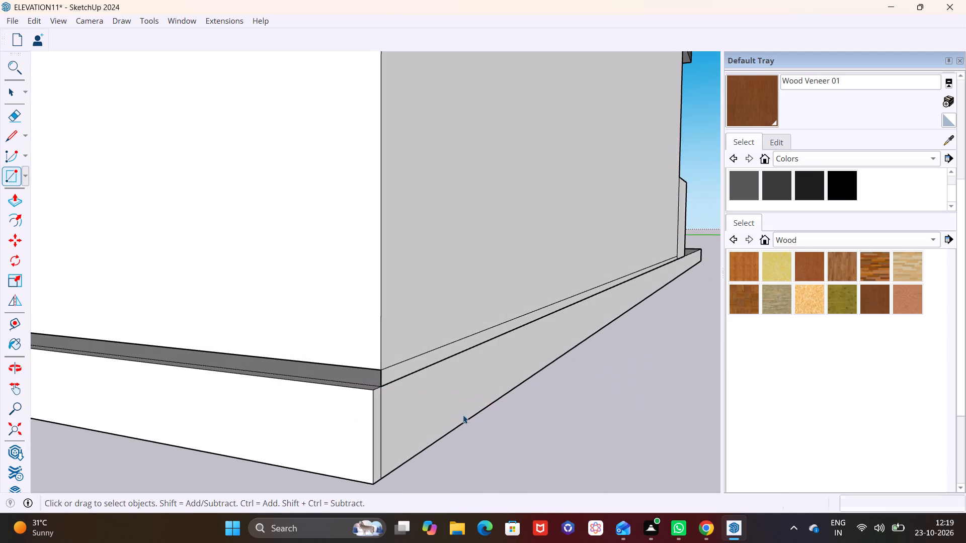
Draw a 1 13/16" by 30' rectangle on the slab along the adjoining outer wall's base, from the shared corner towards the steps.
middle_drag(396, 389, 493, 389)
shift+middle_drag(357, 386, 506, 382)
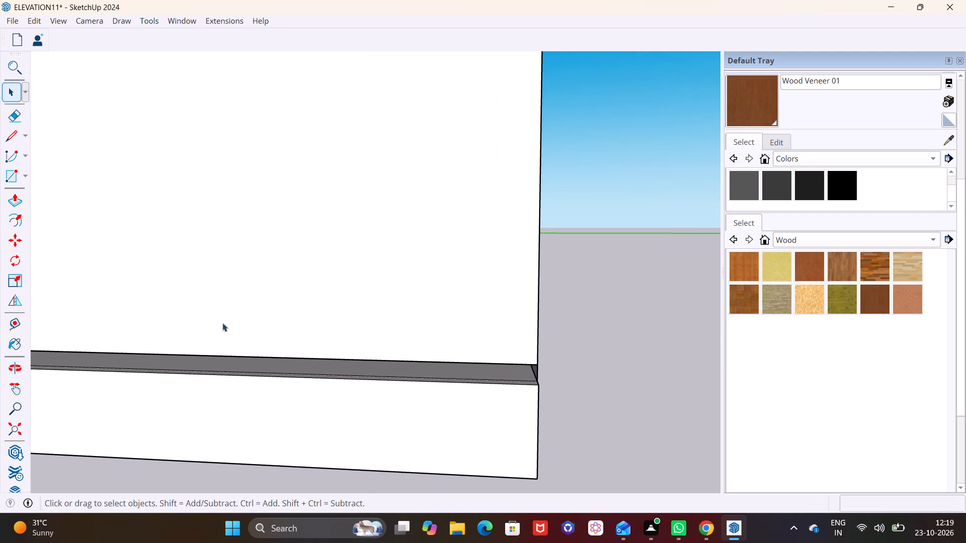
click(23, 177)
click(31, 192)
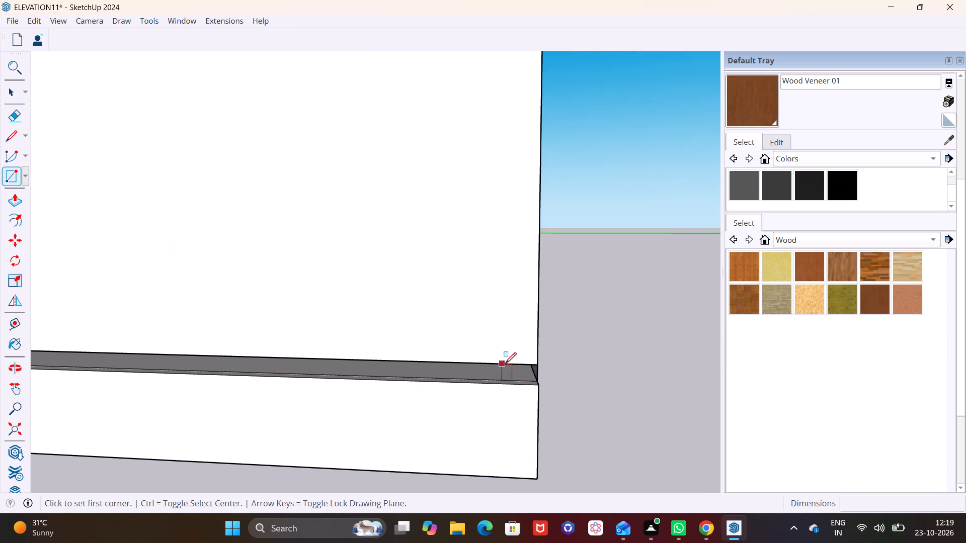
click(534, 361)
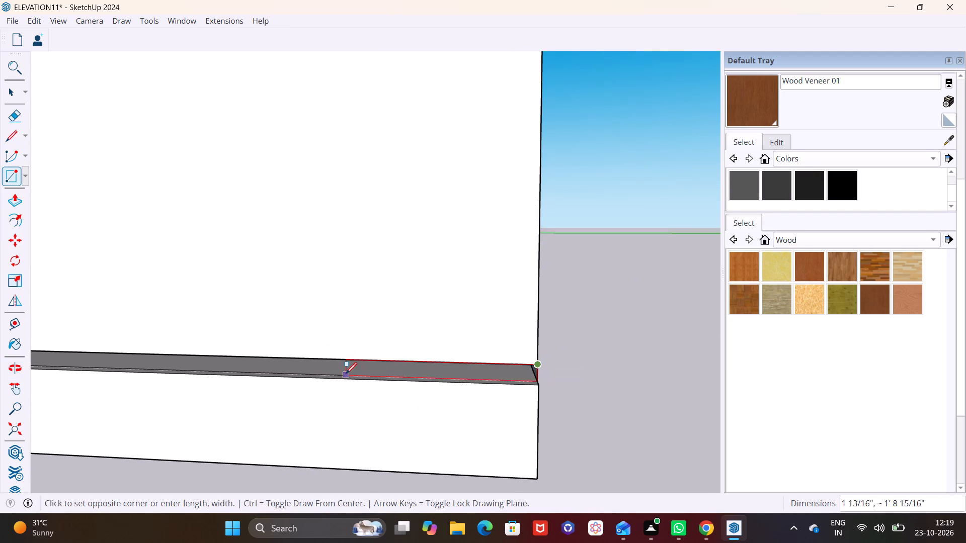
scroll(346, 374, down, 9)
shift+middle_drag(244, 385, 759, 417)
scroll(416, 400, down, 3)
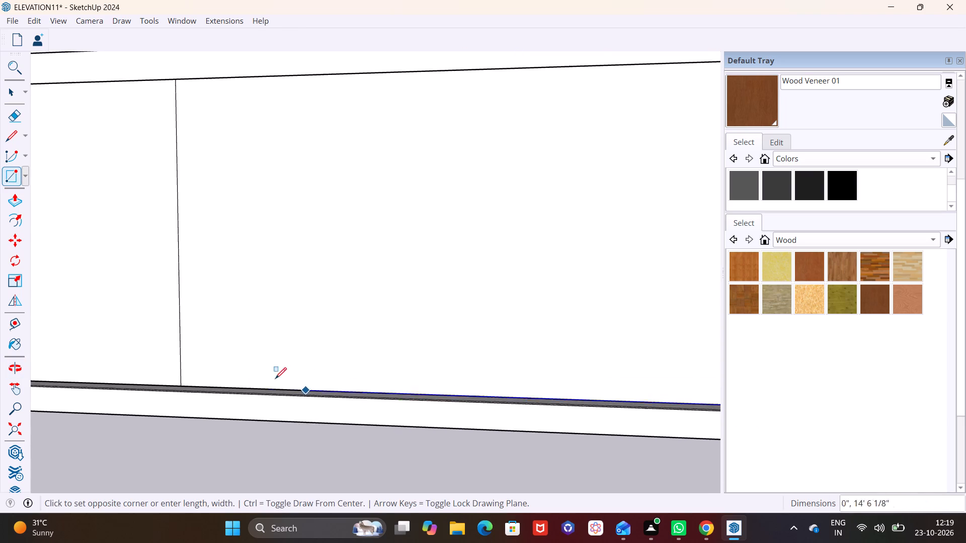
scroll(275, 379, down, 3)
shift+middle_drag(65, 355, 600, 415)
middle_drag(495, 432, 446, 352)
scroll(446, 352, up, 10)
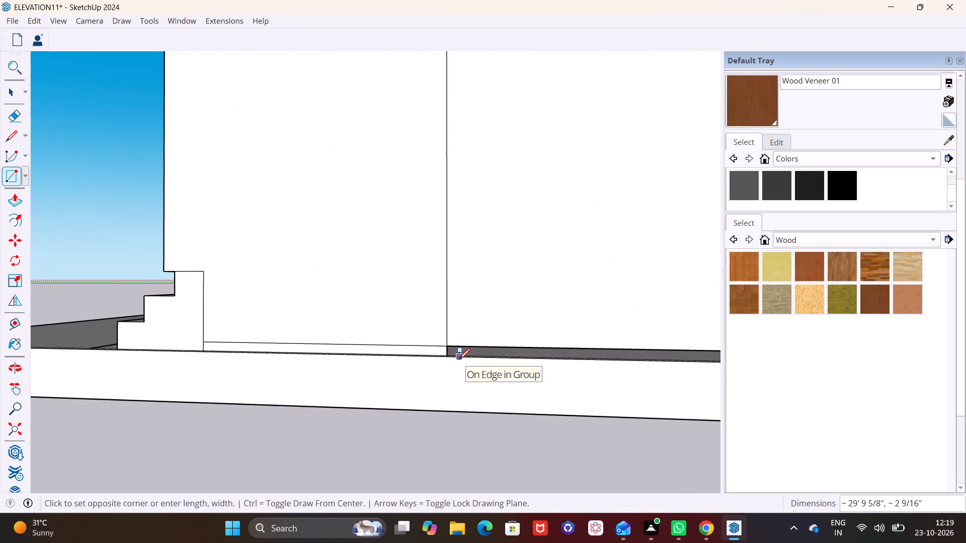
scroll(458, 359, up, 15)
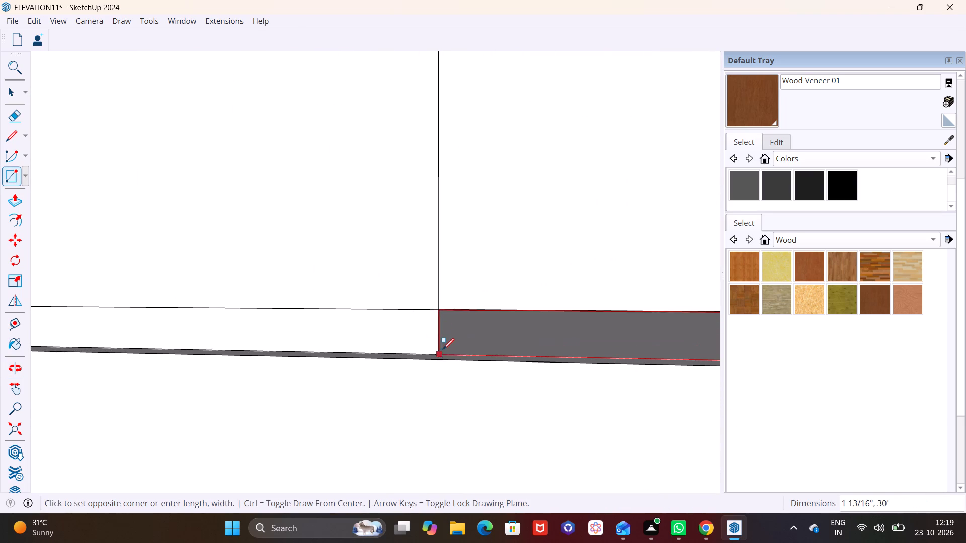
click(443, 352)
middle_drag(428, 361, 457, 300)
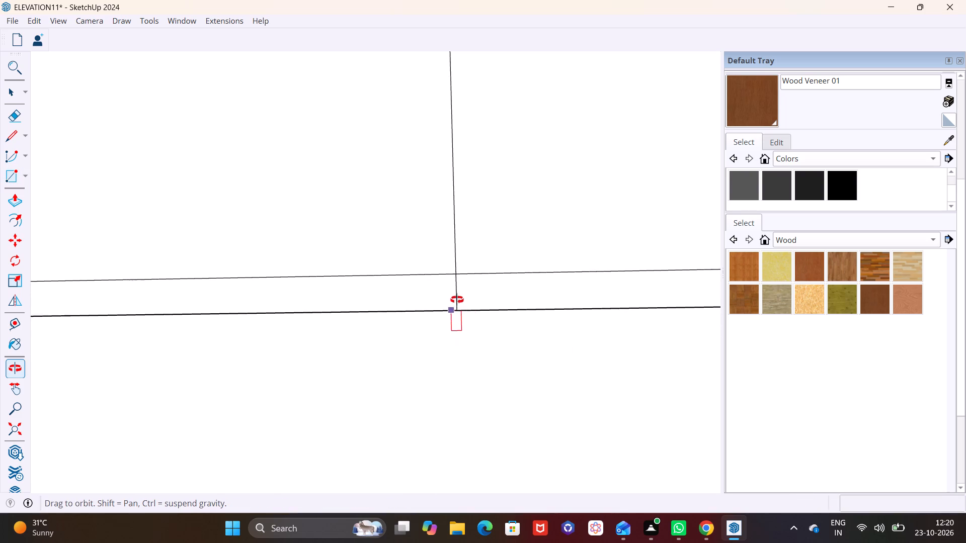
middle_drag(457, 300, 371, 417)
scroll(405, 394, down, 11)
key(space)
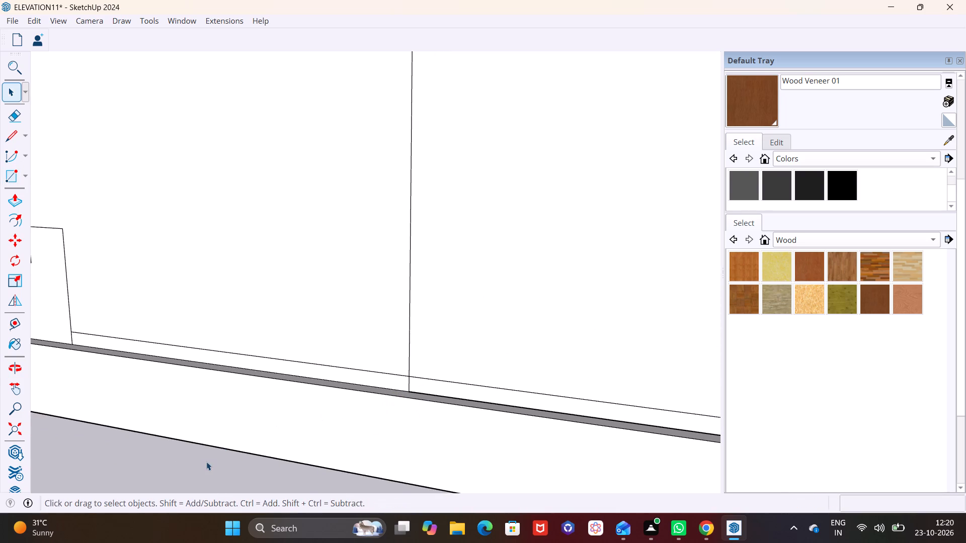
Delete the leftover block outline and short base-strip edges on the outer wall beside the steps.
click(206, 462)
scroll(248, 431, down, 4)
middle_drag(219, 376, 377, 380)
scroll(123, 330, up, 7)
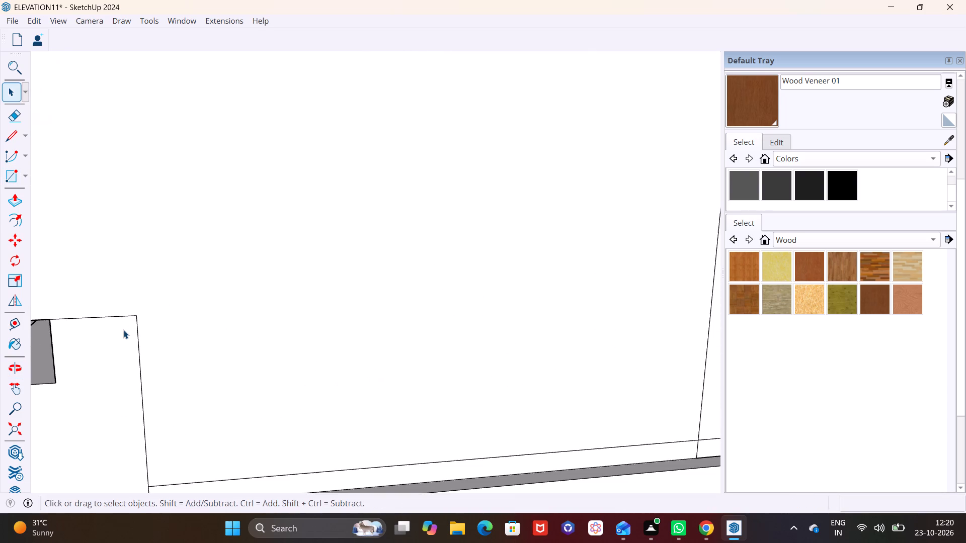
click(121, 316)
key(Delete)
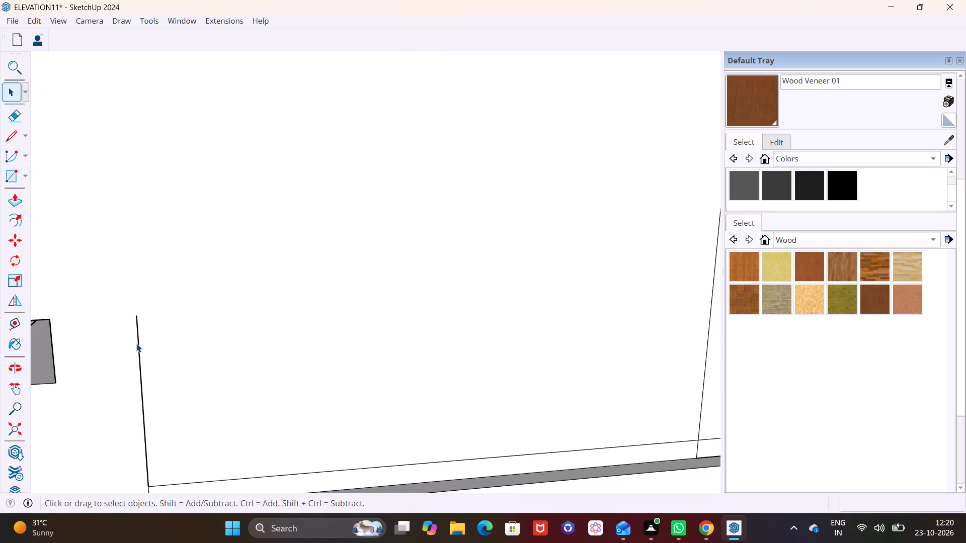
click(139, 346)
key(Delete)
scroll(263, 412, down, 7)
middle_drag(260, 425, 255, 422)
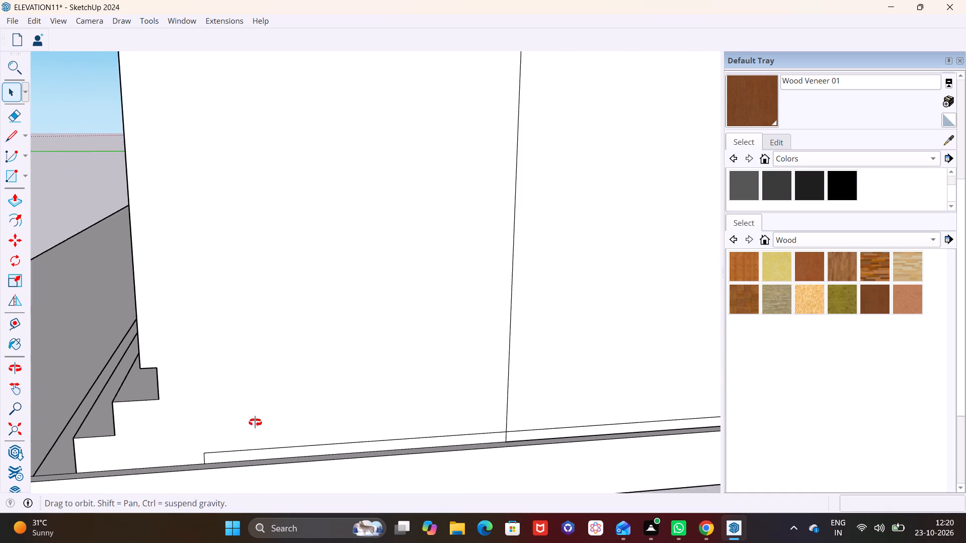
middle_drag(255, 422, 246, 390)
click(226, 443)
key(Delete)
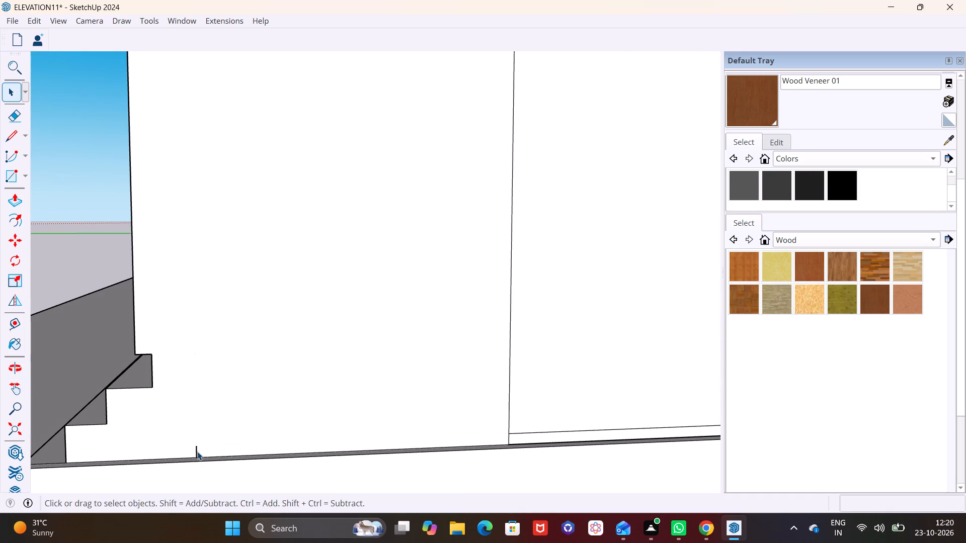
click(196, 450)
key(Delete)
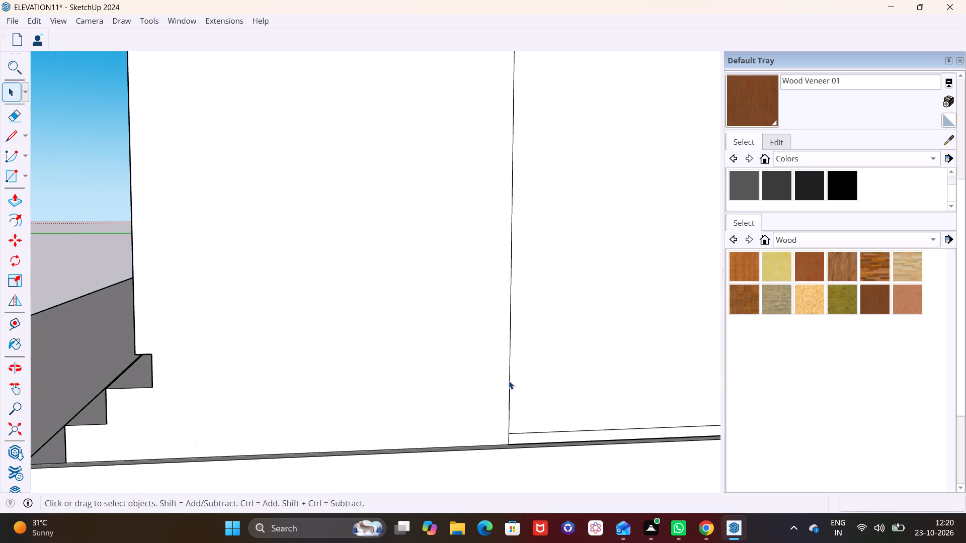
Delete the two vertical seam lines and the leftover base lines on the ground-floor part of the same outer wall.
click(509, 381)
key(Delete)
click(523, 432)
key(Delete)
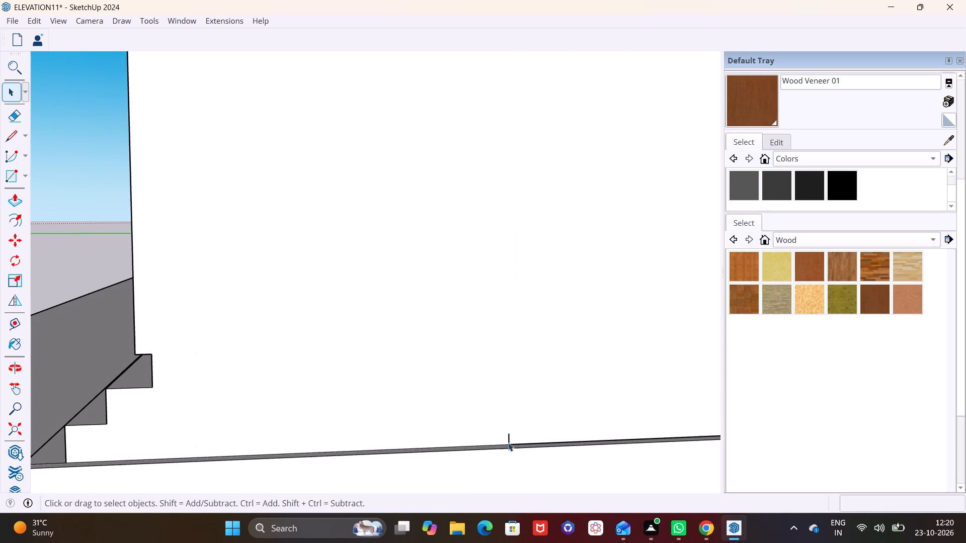
click(508, 442)
key(Delete)
scroll(506, 435, down, 12)
shift+middle_drag(556, 405, 422, 415)
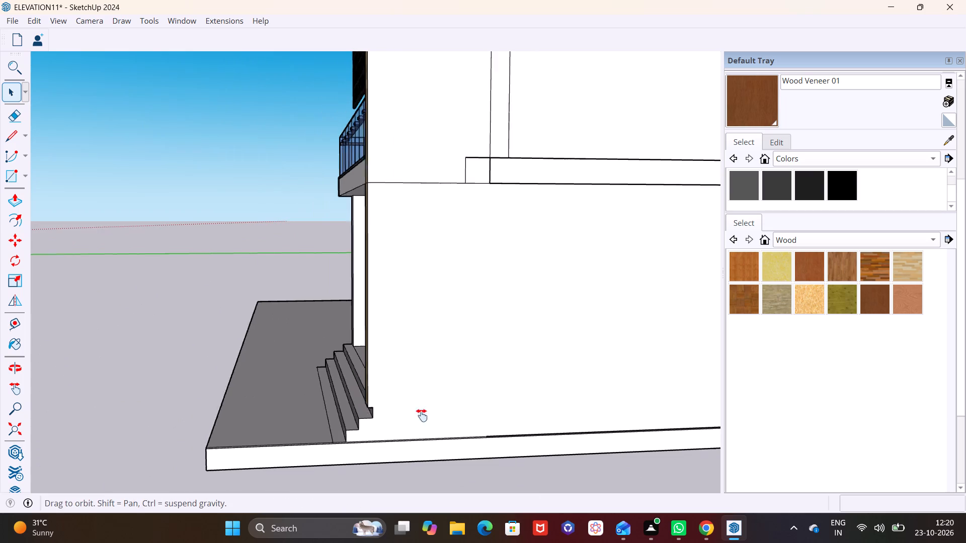
shift+middle_drag(422, 415, 63, 393)
scroll(245, 391, up, 5)
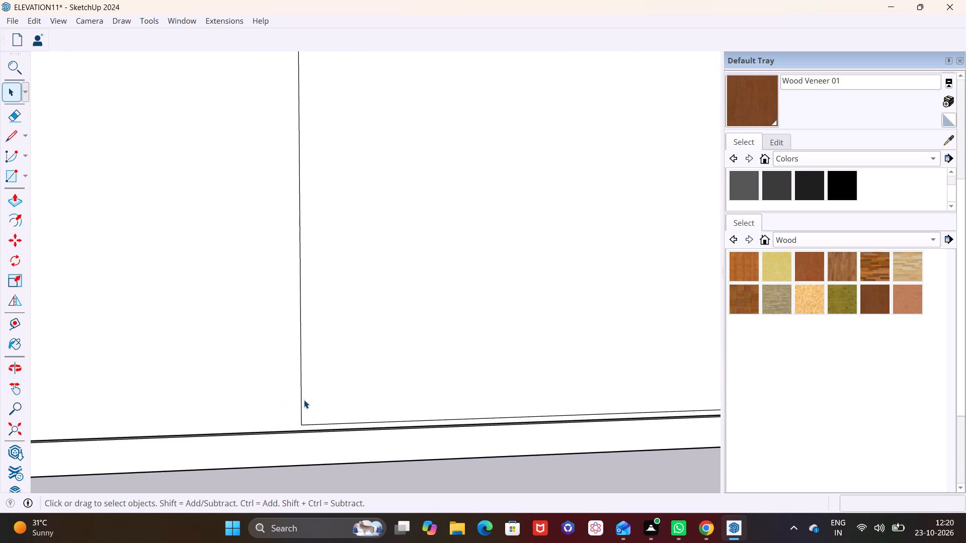
click(301, 405)
key(Delete)
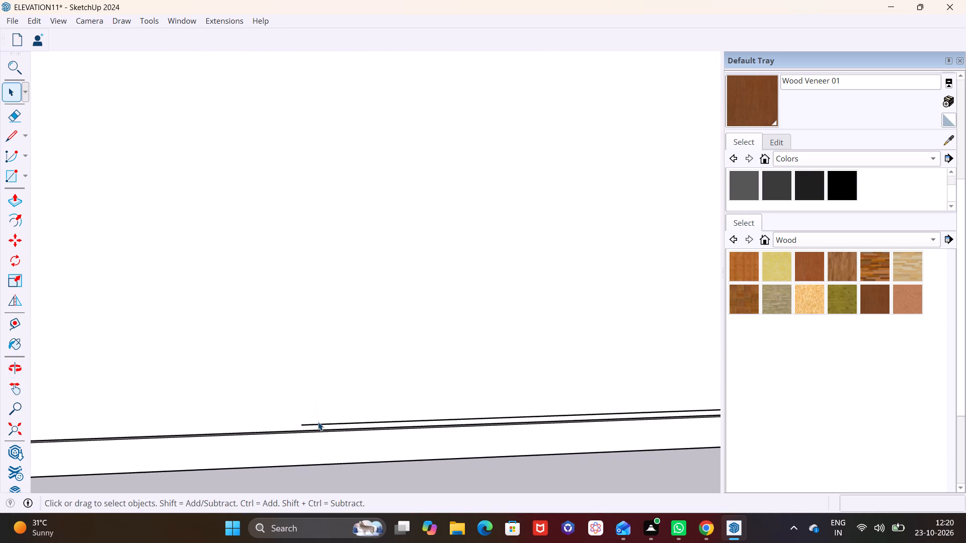
click(320, 425)
key(Delete)
Delete the vertical seam line on the upper-floor wall below the end of the wood-finished parapet.
scroll(320, 419, down, 5)
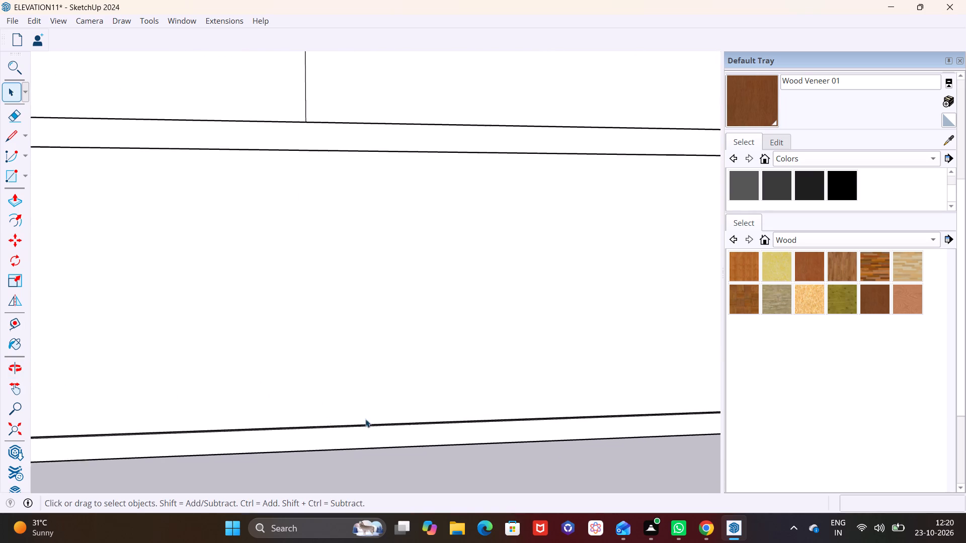
scroll(365, 419, down, 6)
middle_click(501, 402)
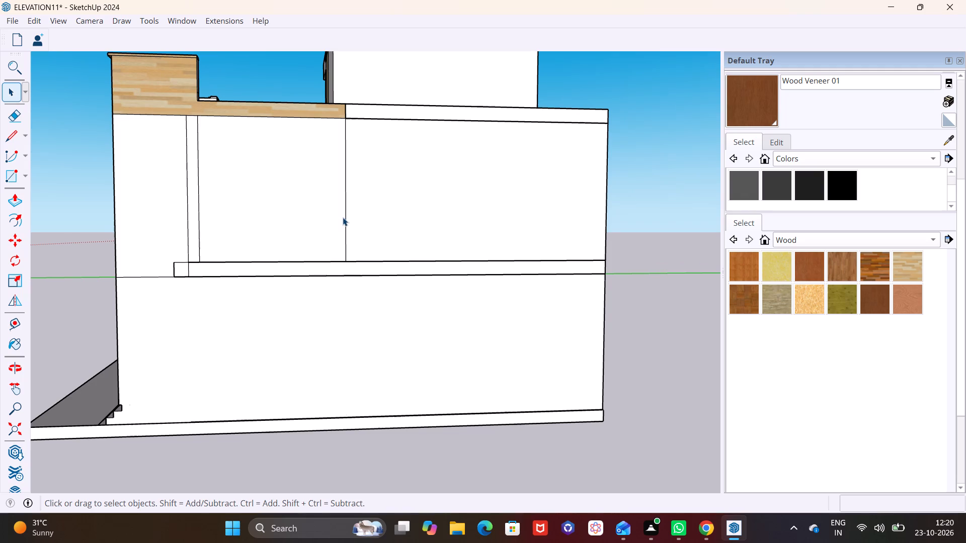
click(347, 211)
key(Delete)
Delete the two vertical seam lines on the upper-floor outer wall below the wood-finished parapet.
click(198, 188)
key(Delete)
click(186, 190)
key(Delete)
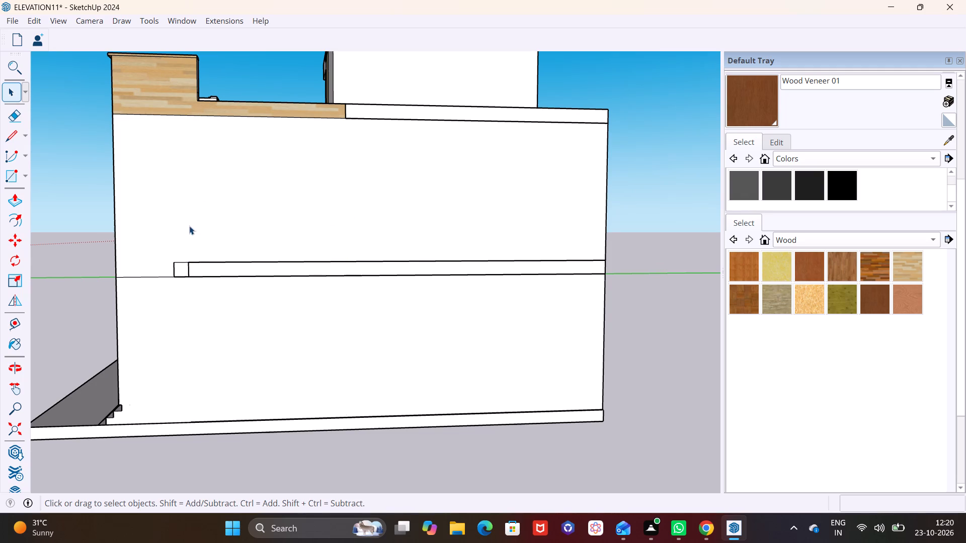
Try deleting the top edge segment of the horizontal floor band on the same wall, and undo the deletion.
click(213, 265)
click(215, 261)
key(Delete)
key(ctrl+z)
Delete the thin leftover line along the base of the outer wall around the corner, just above the slab.
scroll(98, 377, down, 3)
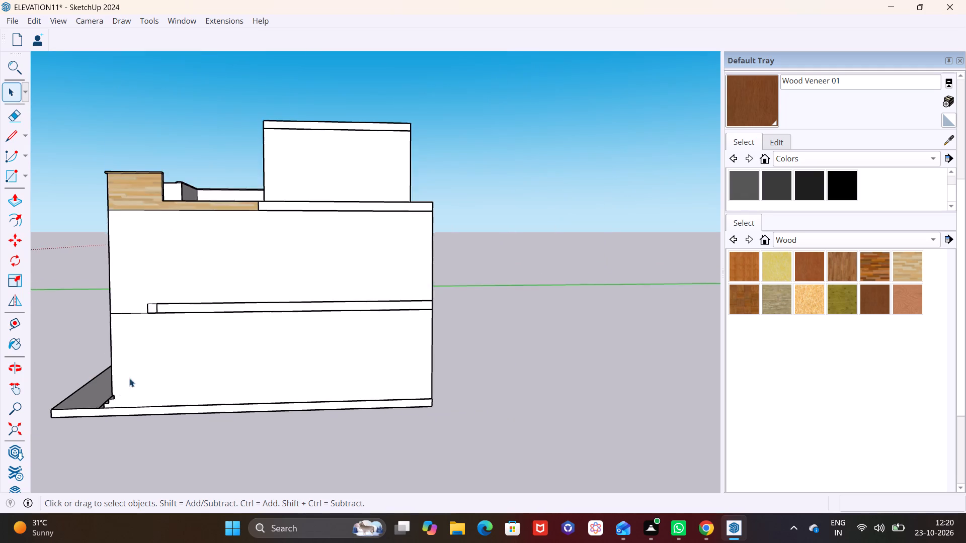
scroll(129, 378, down, 4)
middle_drag(213, 400, 0, 379)
scroll(198, 365, up, 7)
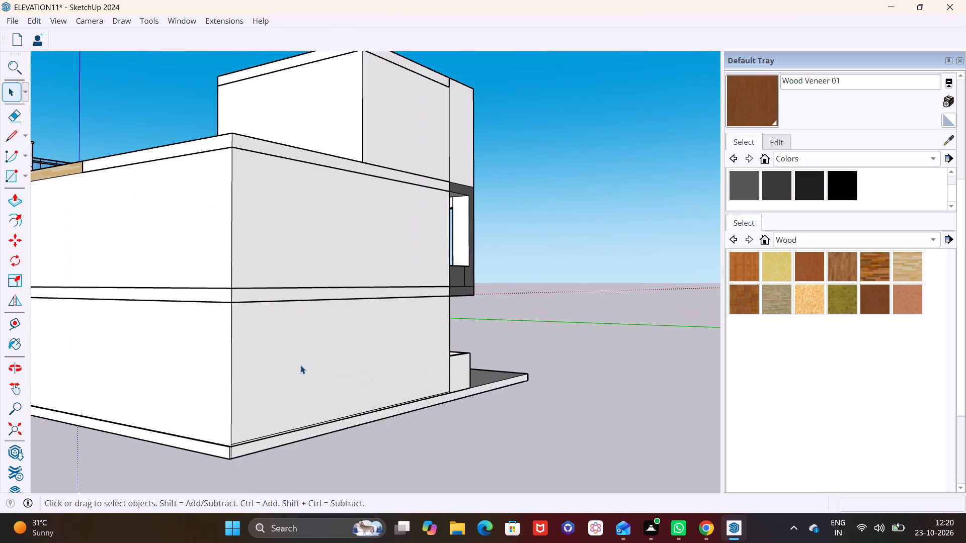
scroll(300, 365, up, 4)
middle_drag(275, 396, 203, 358)
scroll(213, 381, up, 6)
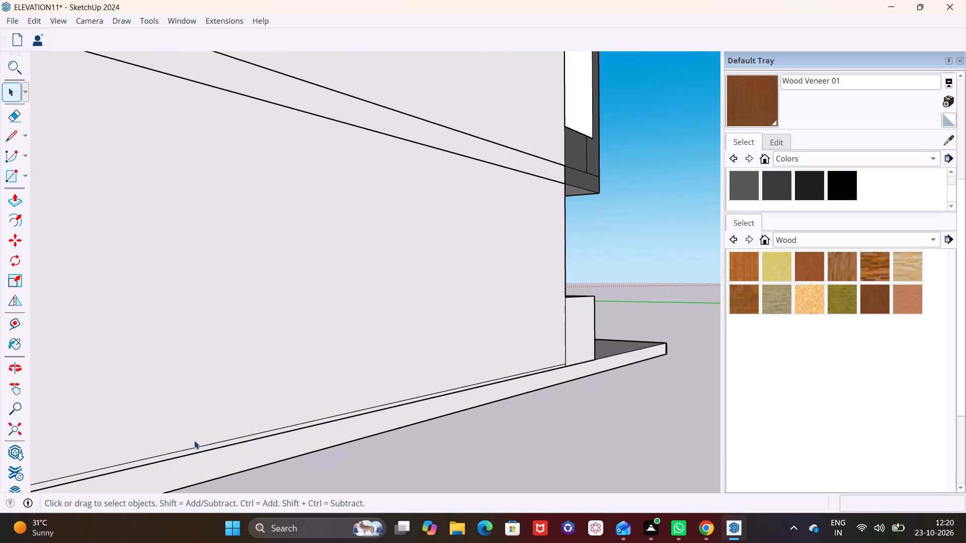
click(197, 446)
key(Delete)
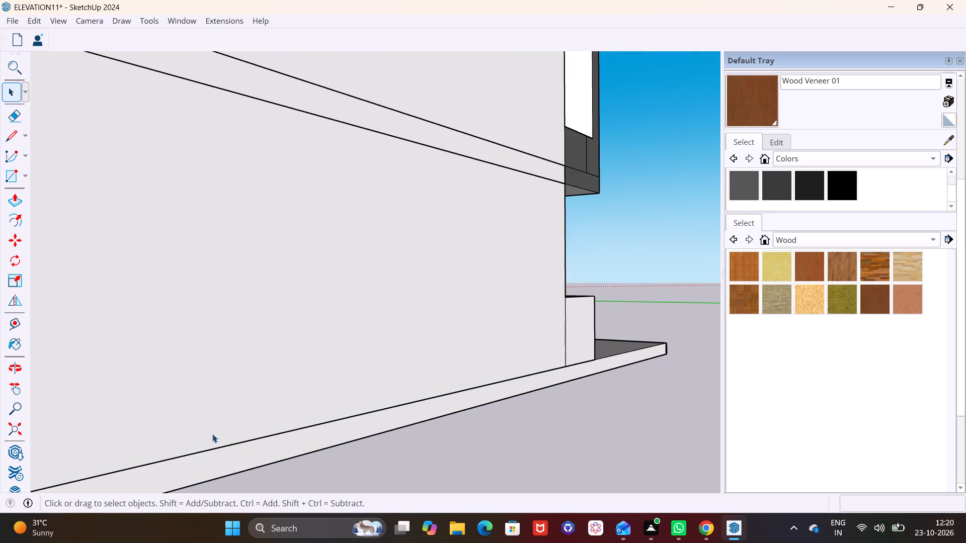
Inspect the base corner and the adjoining outer walls around the house for remaining stray lines.
scroll(214, 434, down, 8)
middle_drag(257, 482, 277, 463)
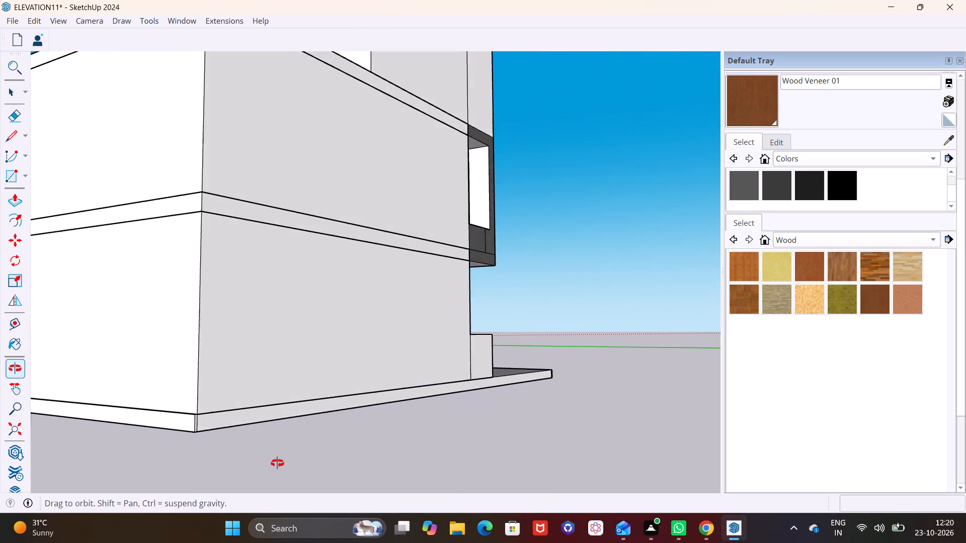
middle_drag(277, 463, 280, 463)
scroll(220, 433, up, 10)
middle_drag(205, 422, 84, 457)
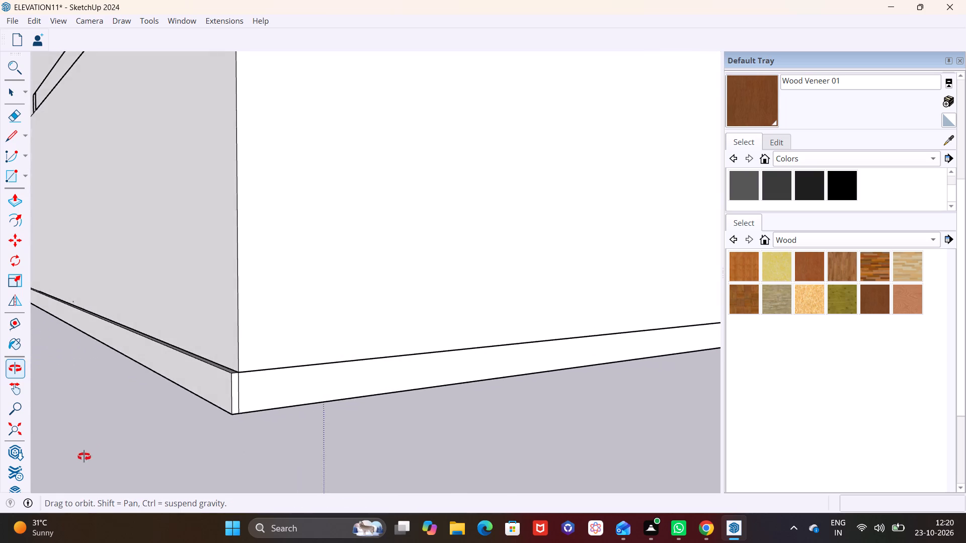
middle_drag(84, 457, 83, 456)
scroll(164, 395, down, 14)
middle_drag(79, 329, 366, 367)
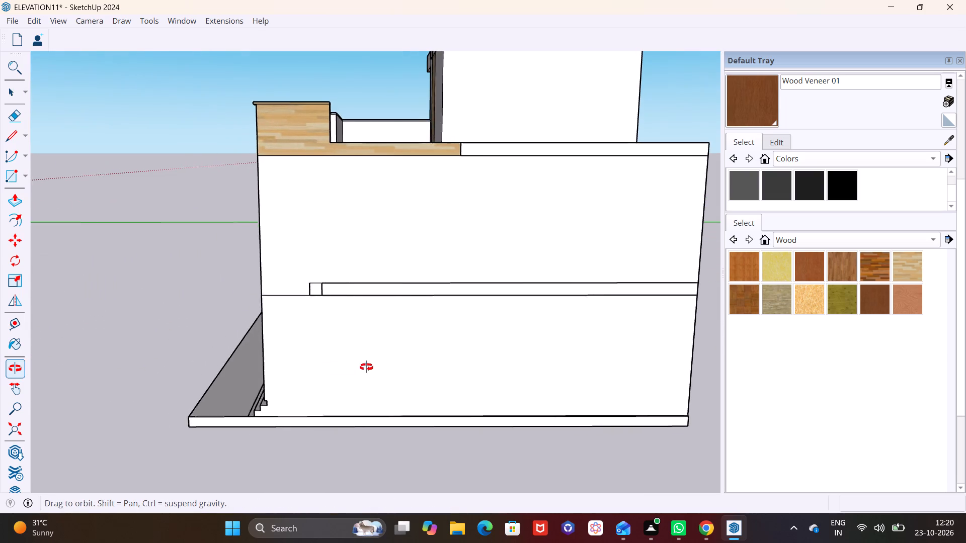
middle_drag(366, 367, 367, 367)
middle_drag(301, 367, 555, 362)
middle_drag(400, 357, 586, 385)
middle_drag(296, 338, 282, 444)
middle_drag(309, 444, 463, 381)
Delete the short base line and the vertical seam line on the low wall's courtyard face beside the gate.
scroll(319, 421, up, 3)
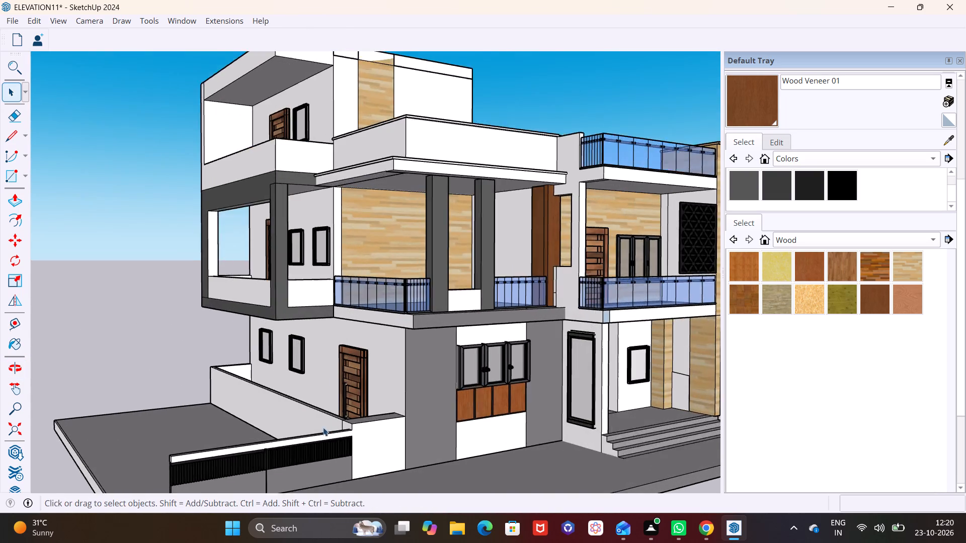
scroll(323, 427, up, 7)
shift+middle_drag(343, 439, 362, 355)
middle_drag(206, 373, 406, 398)
scroll(47, 402, up, 6)
middle_drag(262, 455, 357, 422)
scroll(575, 401, up, 4)
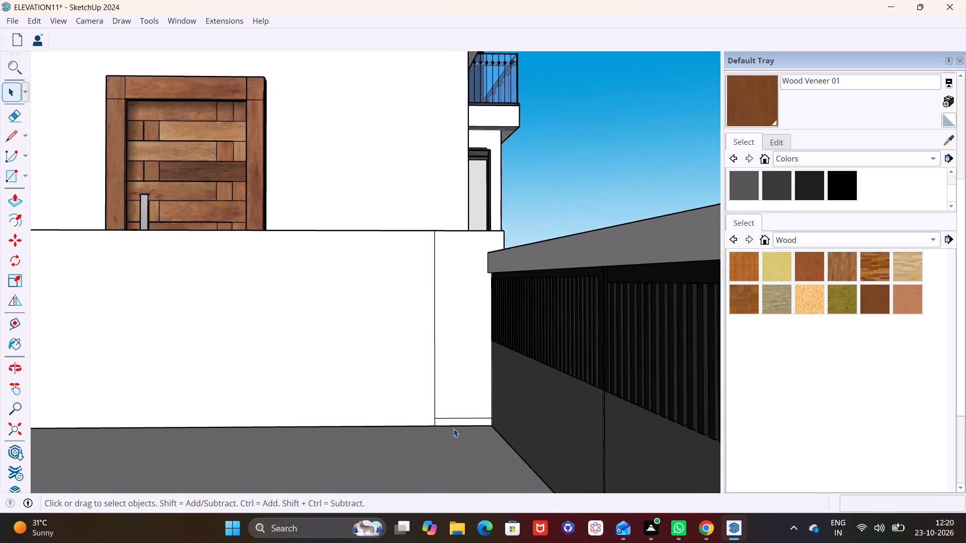
scroll(453, 428, up, 2)
click(462, 415)
key(Delete)
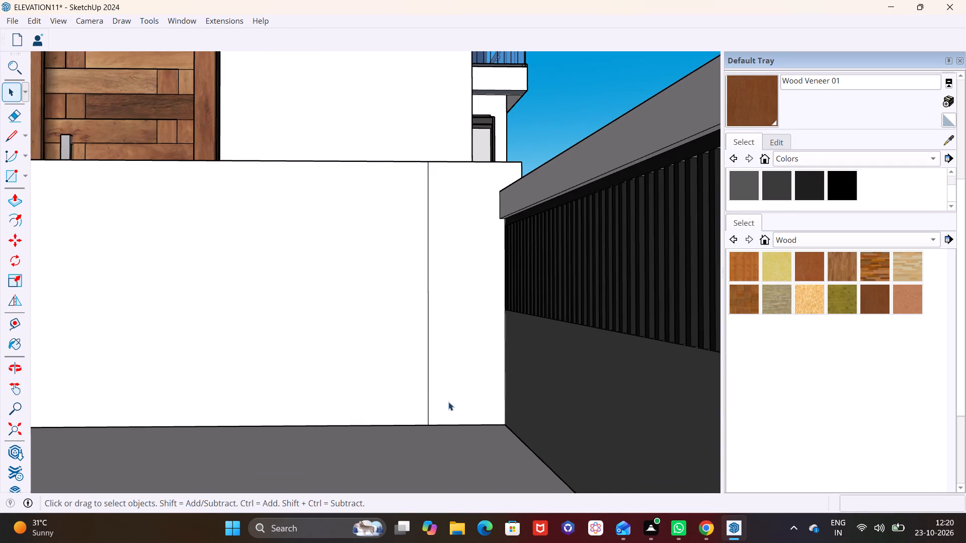
click(428, 385)
key(Delete)
Examine the low wall's junction with the gate and the adjoining frontage below the three-panel window.
scroll(443, 396, down, 4)
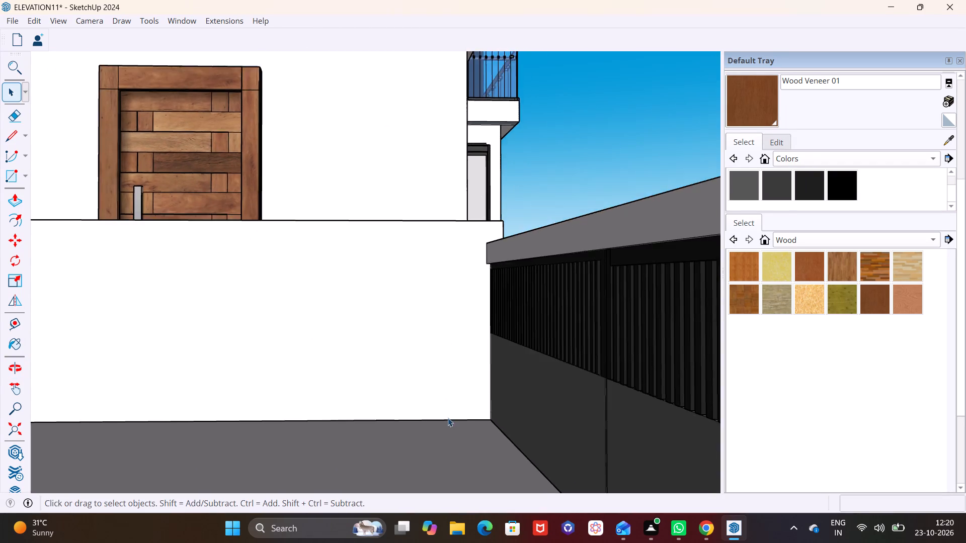
scroll(448, 418, down, 3)
middle_drag(447, 436, 279, 468)
scroll(520, 401, down, 3)
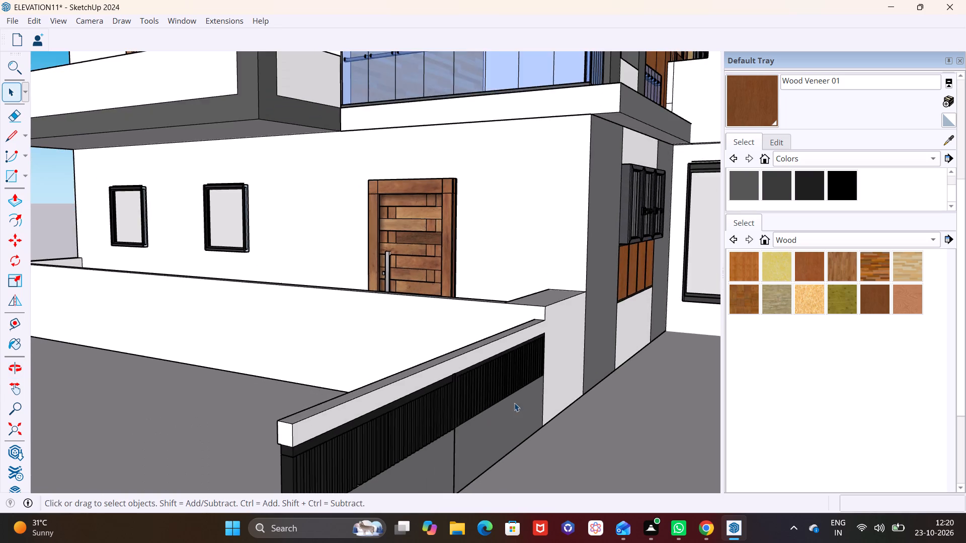
scroll(510, 411, down, 3)
shift+middle_drag(226, 357, 251, 417)
scroll(287, 412, down, 3)
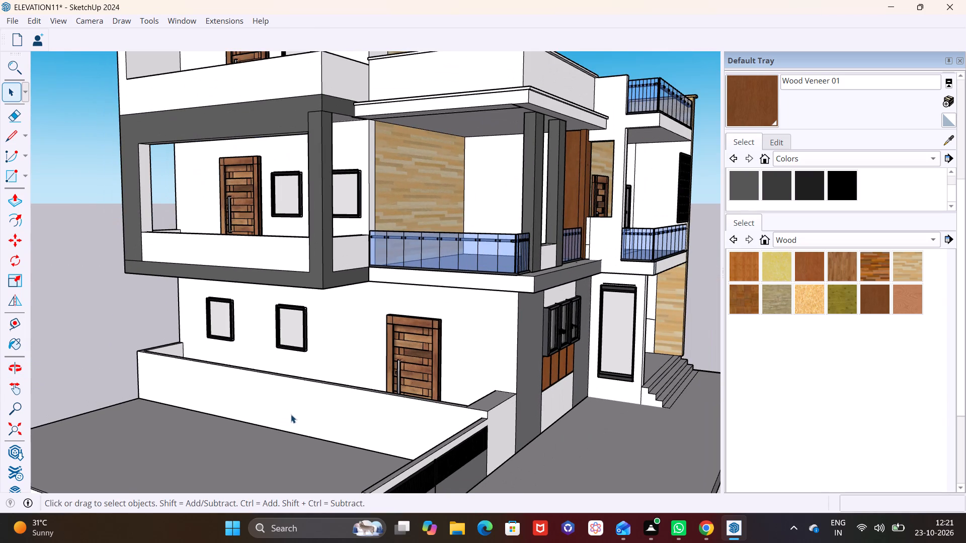
middle_drag(291, 414, 165, 402)
scroll(331, 415, up, 5)
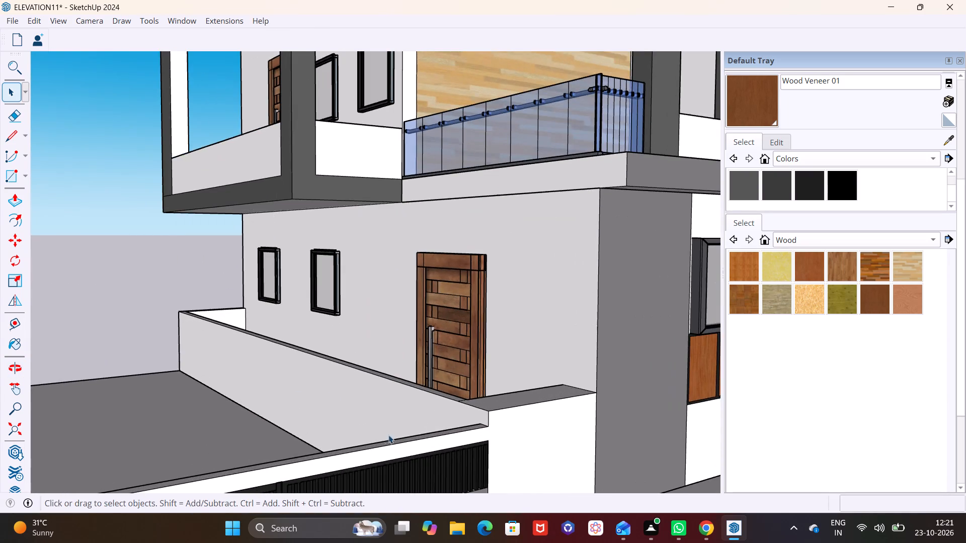
shift+middle_drag(445, 440, 181, 398)
scroll(269, 412, up, 1)
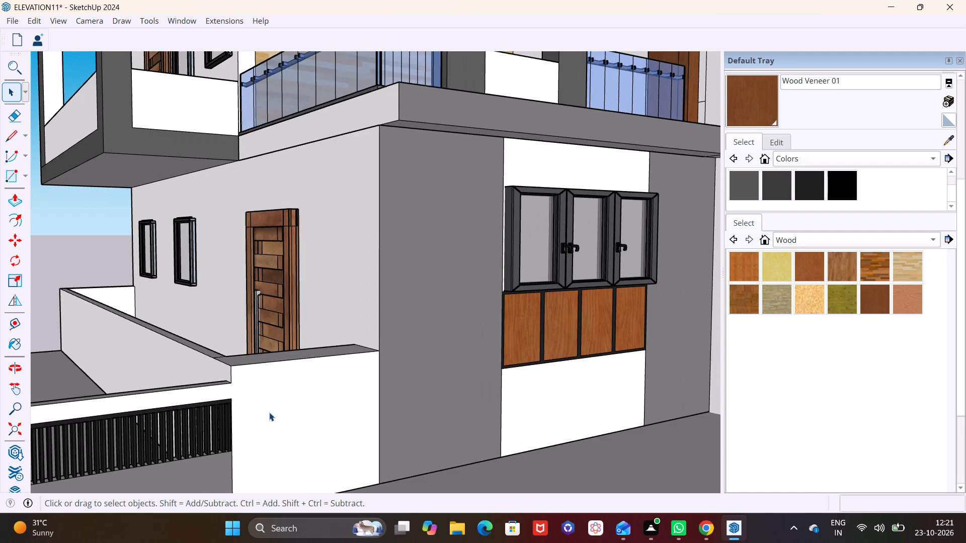
scroll(270, 412, up, 1)
shift+middle_drag(271, 413, 290, 378)
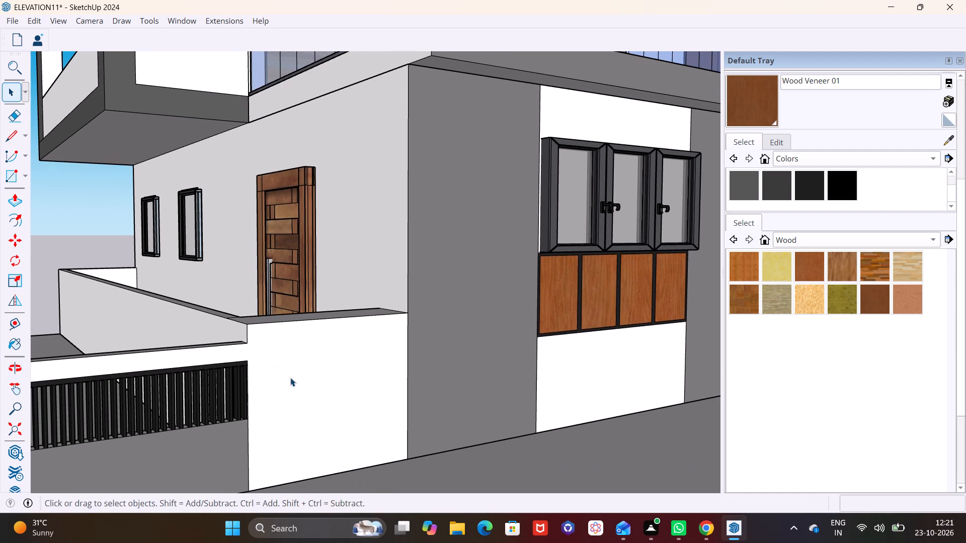
middle_drag(258, 404, 241, 400)
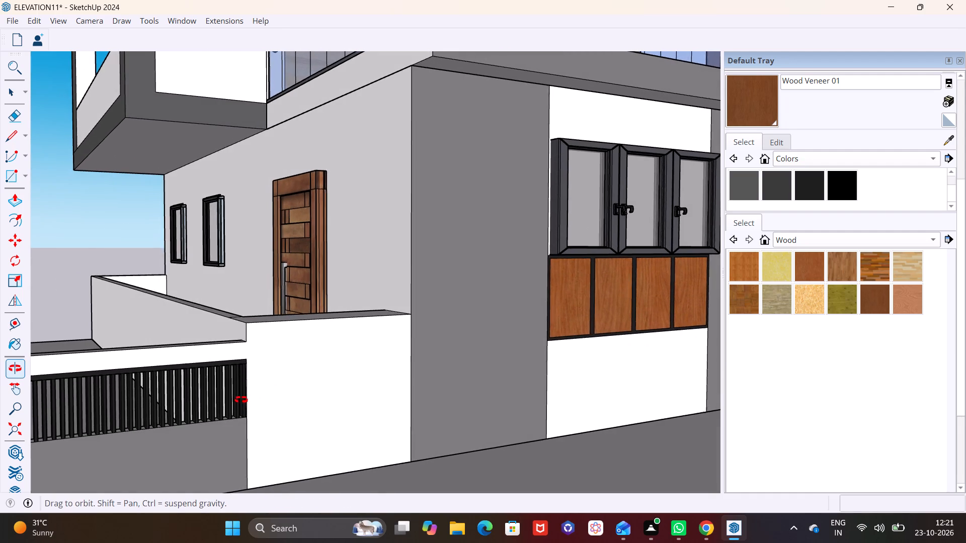
middle_drag(241, 400, 89, 418)
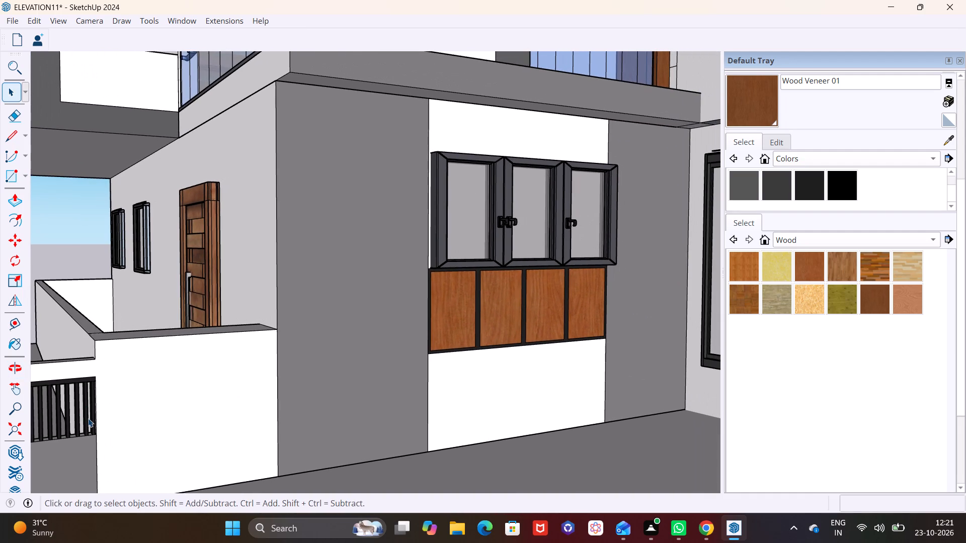
middle_drag(111, 395, 93, 388)
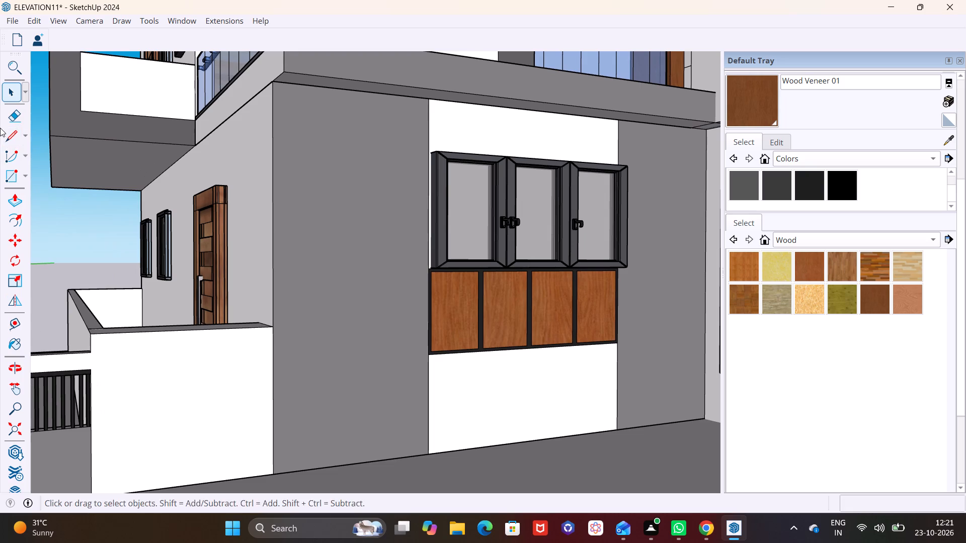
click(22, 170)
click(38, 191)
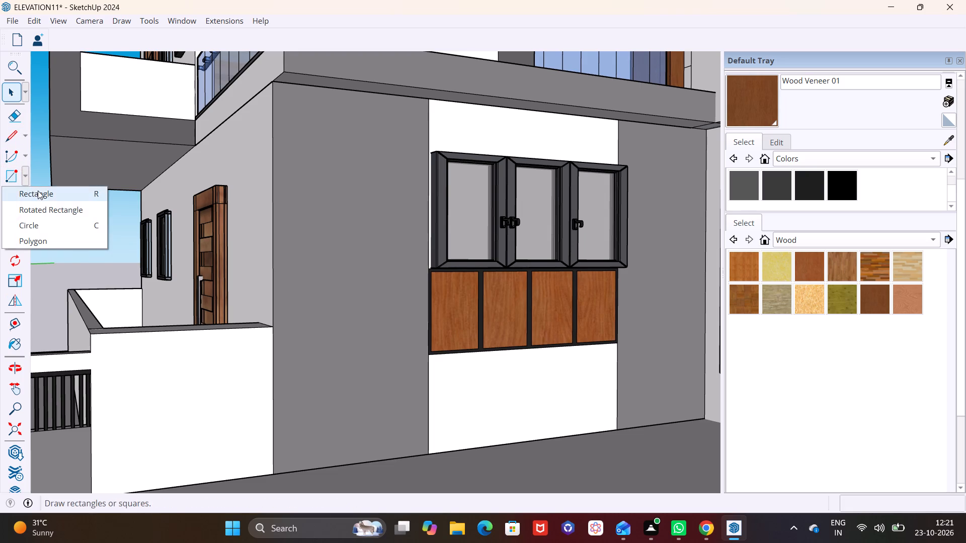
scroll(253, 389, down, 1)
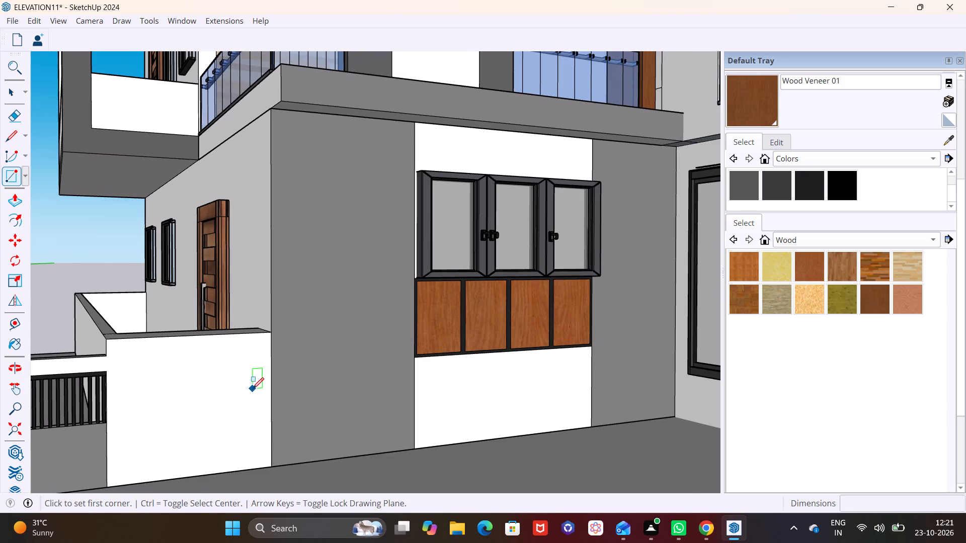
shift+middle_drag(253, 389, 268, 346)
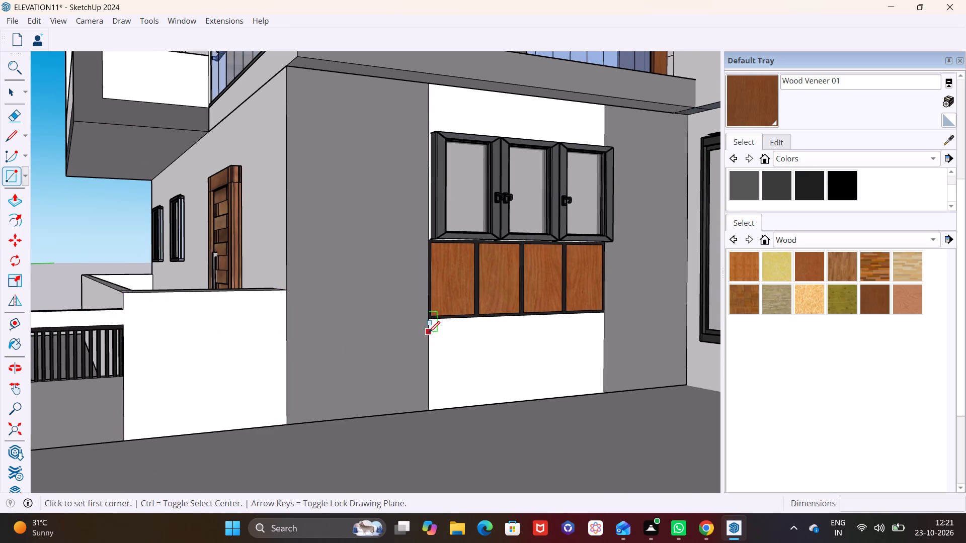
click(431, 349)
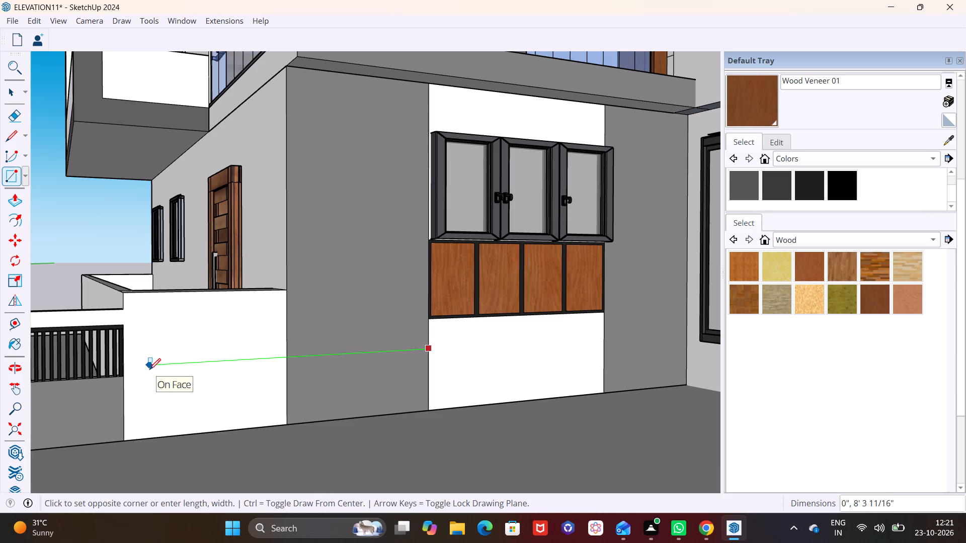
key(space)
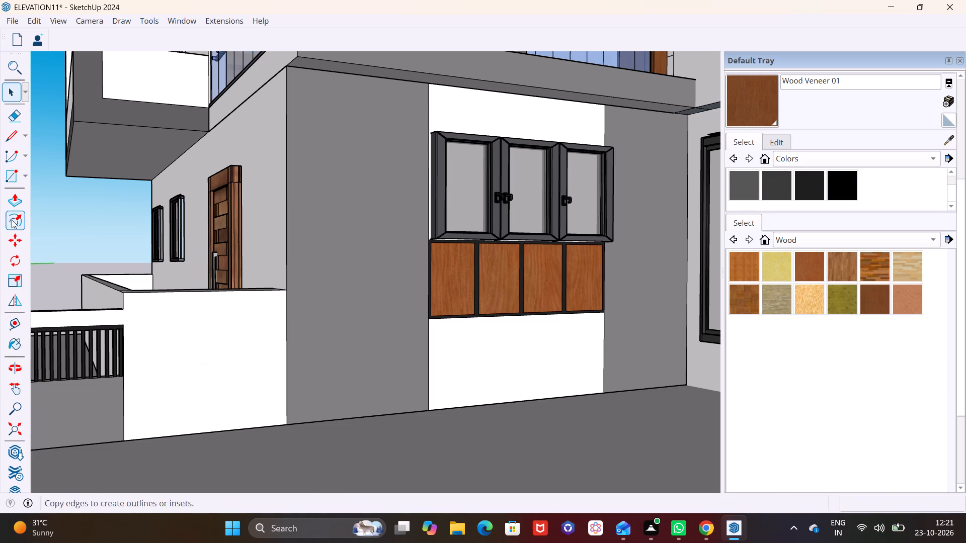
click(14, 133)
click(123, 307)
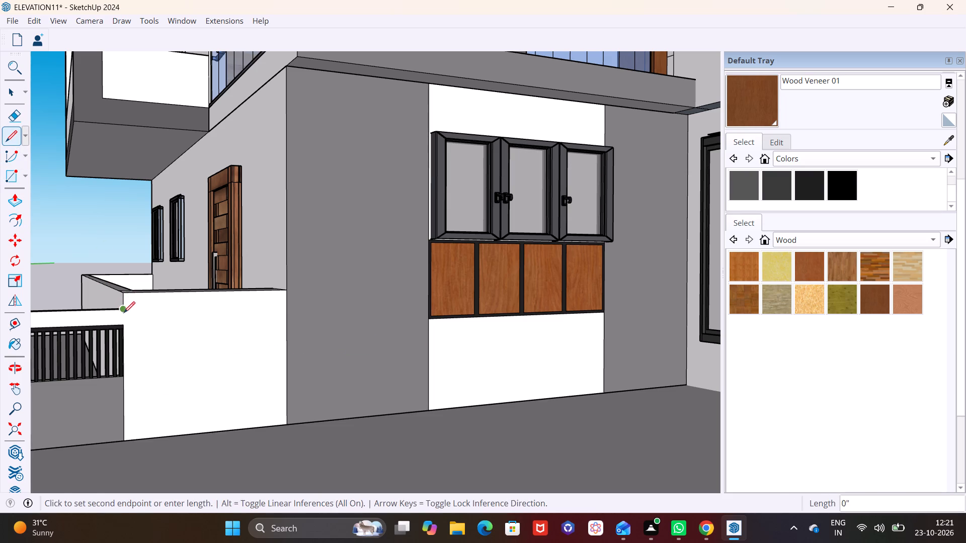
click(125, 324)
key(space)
Draw a line across the low wall's top near its gate end and continue it down the front face to the ground.
click(8, 135)
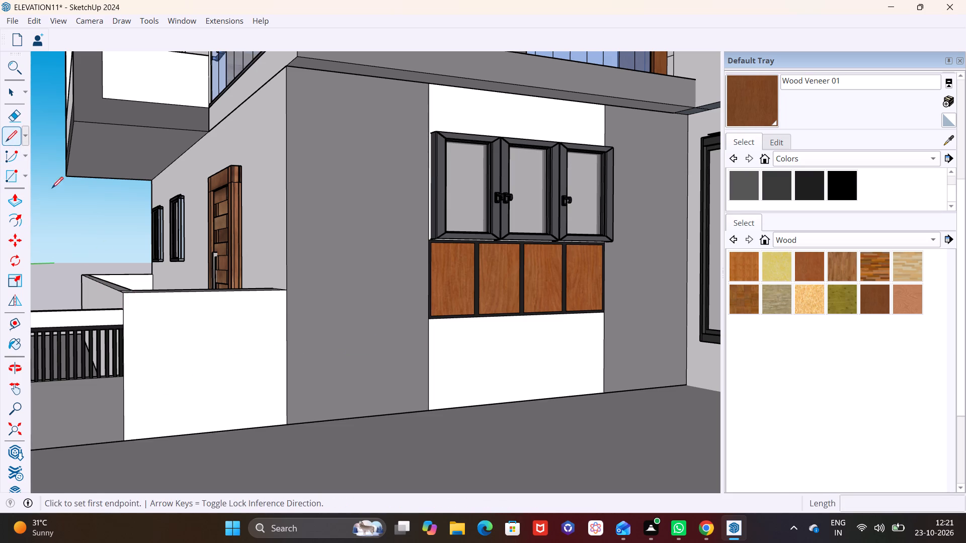
middle_drag(144, 291, 102, 348)
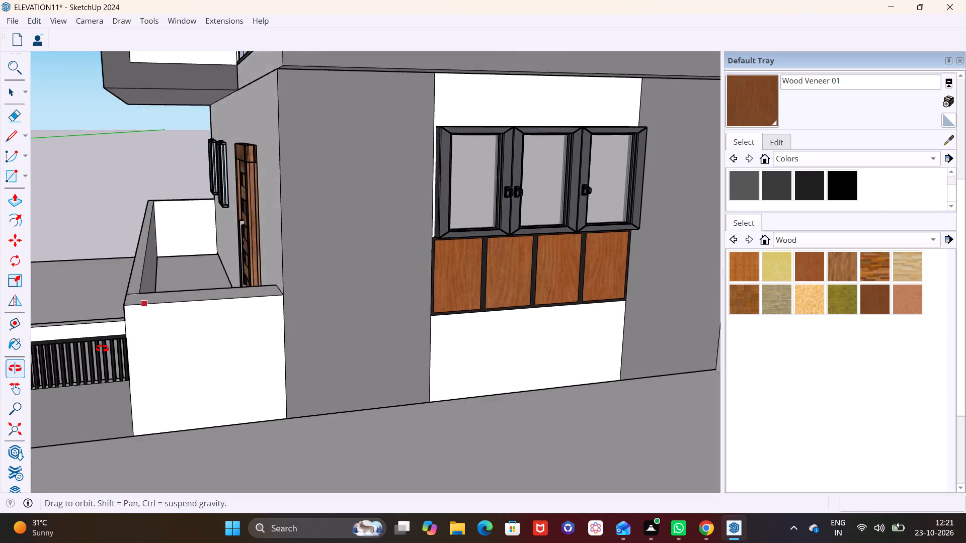
middle_drag(102, 348, 99, 368)
scroll(119, 320, up, 3)
click(149, 281)
click(150, 304)
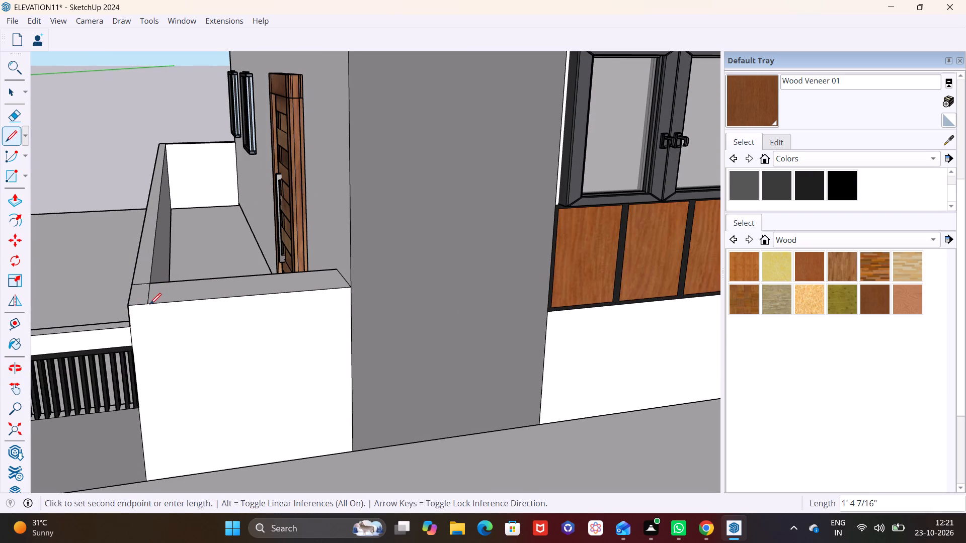
middle_drag(156, 318, 162, 229)
click(144, 289)
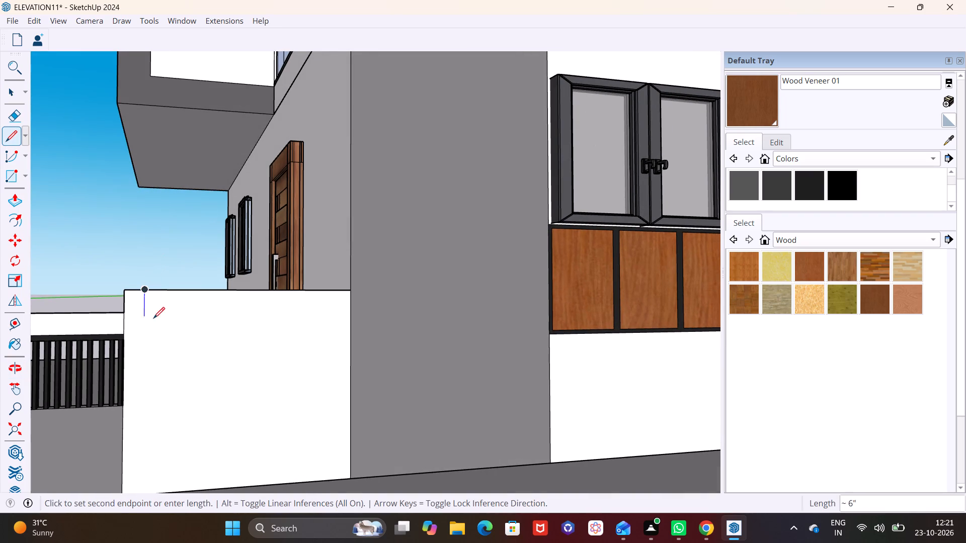
scroll(156, 359, down, 1)
shift+middle_drag(159, 365, 166, 266)
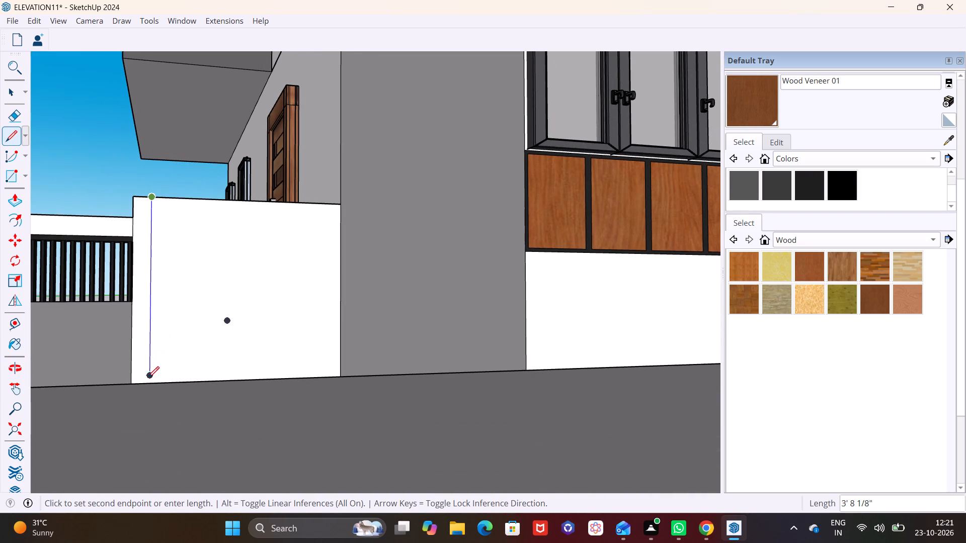
click(148, 381)
key(space)
Push/Pull the narrow strip at the gate end of the low wall's front face outward 7 7/16 inches.
middle_drag(195, 313, 212, 381)
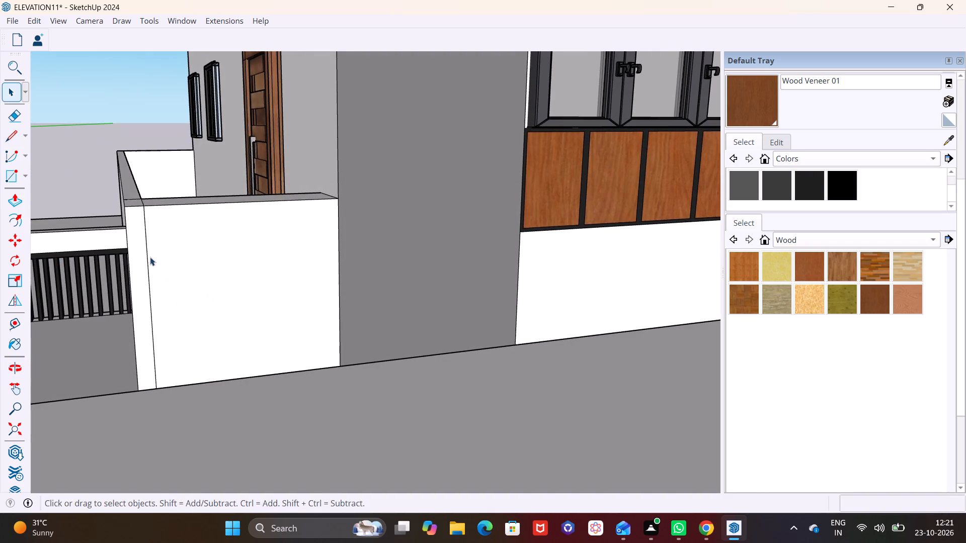
shift+middle_drag(149, 255, 128, 307)
shift+scroll(128, 307, down, 1)
key(space)
click(120, 304)
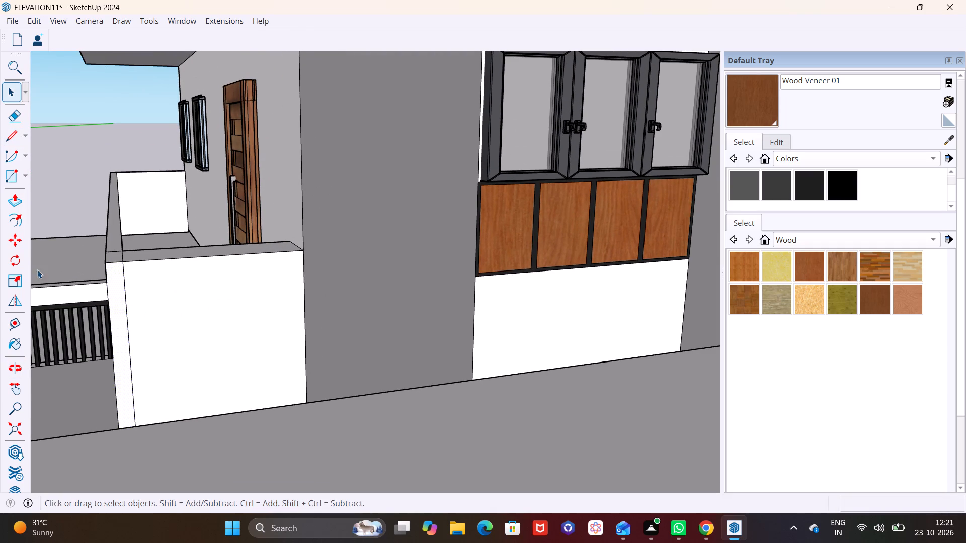
click(15, 201)
click(114, 300)
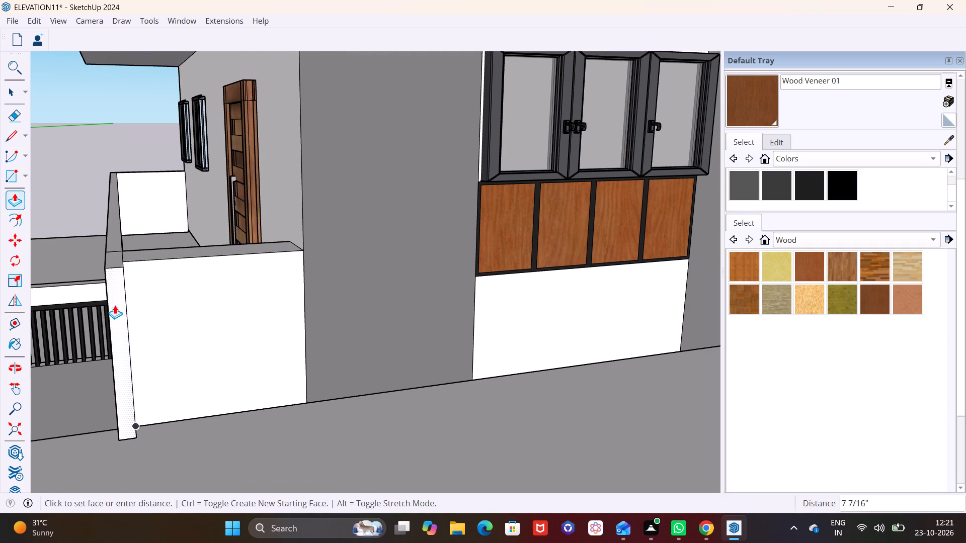
click(115, 305)
Push/Pull the top face of the low wall's front section, between the projecting wall end and the house wall, up 1 1/4 inches.
middle_drag(200, 320, 224, 226)
scroll(200, 311, down, 5)
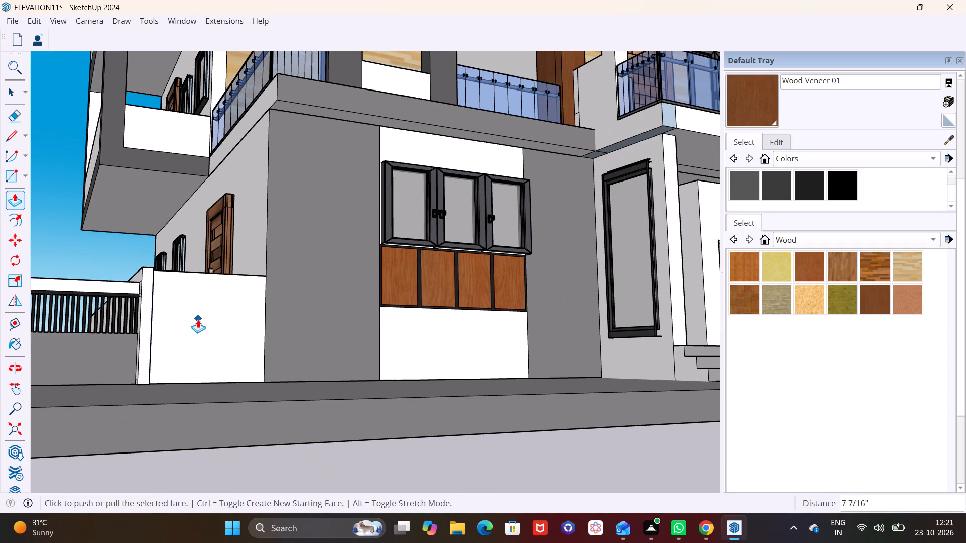
scroll(190, 308, up, 4)
middle_drag(203, 313, 72, 339)
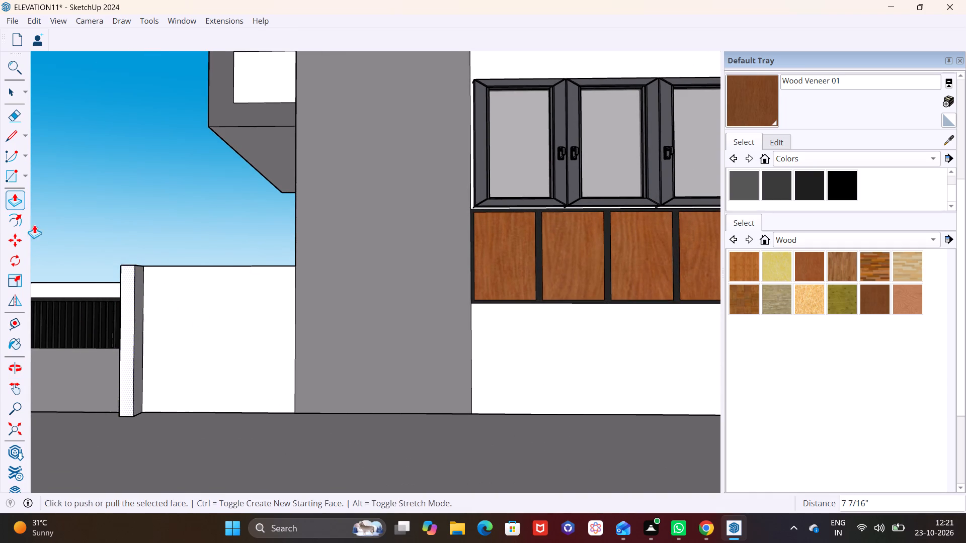
middle_drag(215, 287, 172, 317)
scroll(173, 316, up, 1)
middle_drag(207, 279, 186, 357)
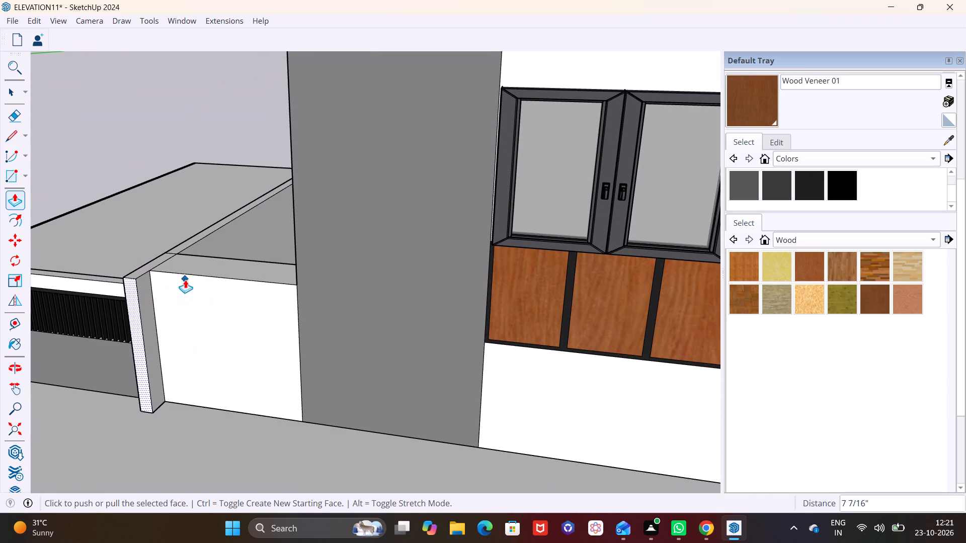
key(c)
click(203, 265)
key(space)
click(205, 266)
middle_drag(262, 283, 338, 297)
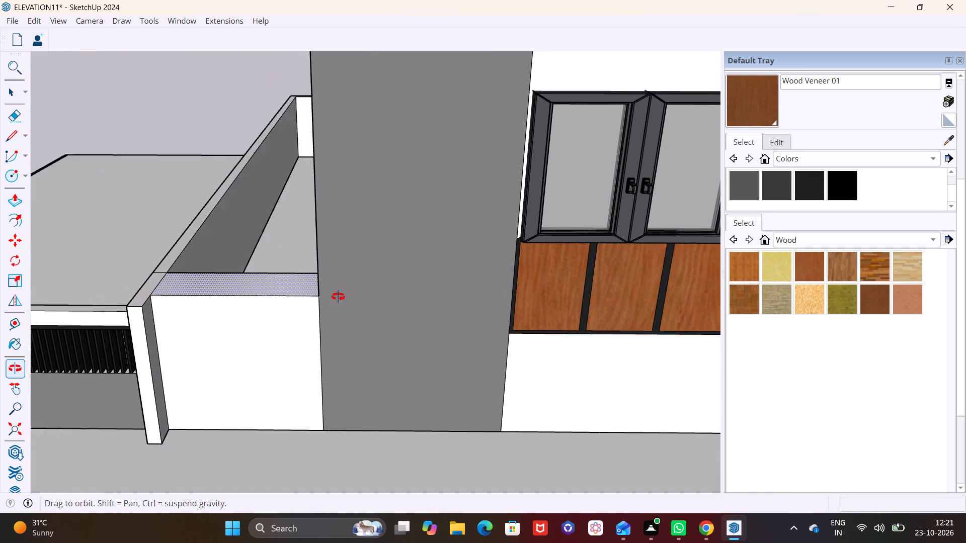
middle_drag(338, 297, 359, 297)
click(17, 200)
click(190, 287)
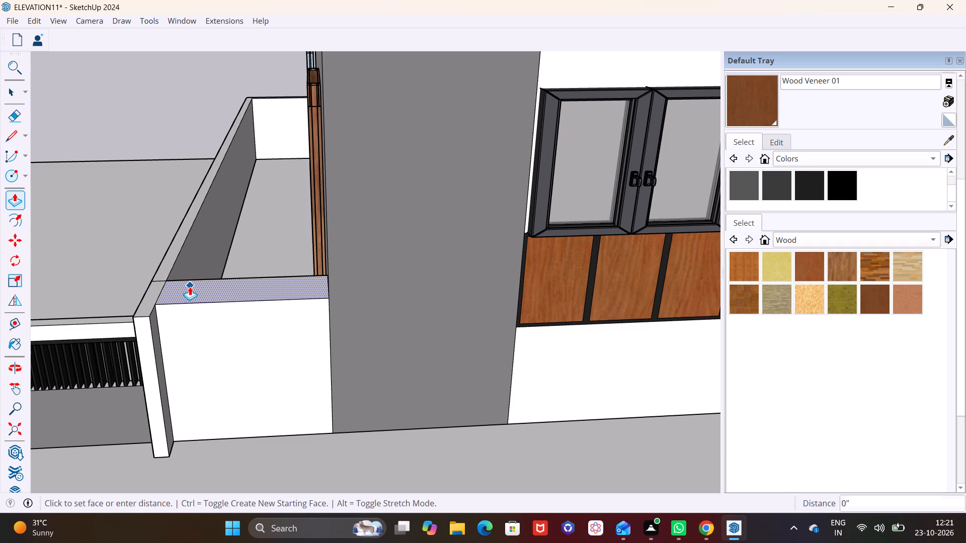
click(187, 283)
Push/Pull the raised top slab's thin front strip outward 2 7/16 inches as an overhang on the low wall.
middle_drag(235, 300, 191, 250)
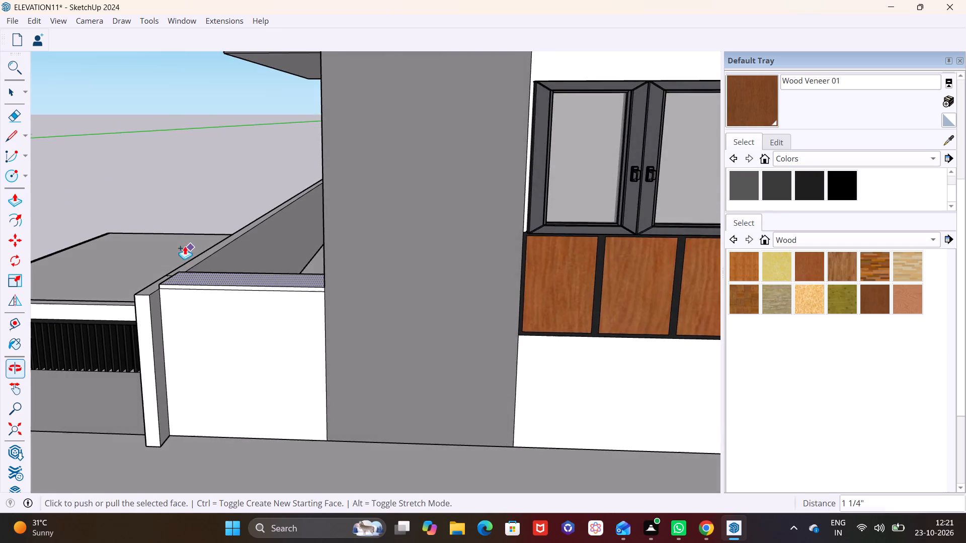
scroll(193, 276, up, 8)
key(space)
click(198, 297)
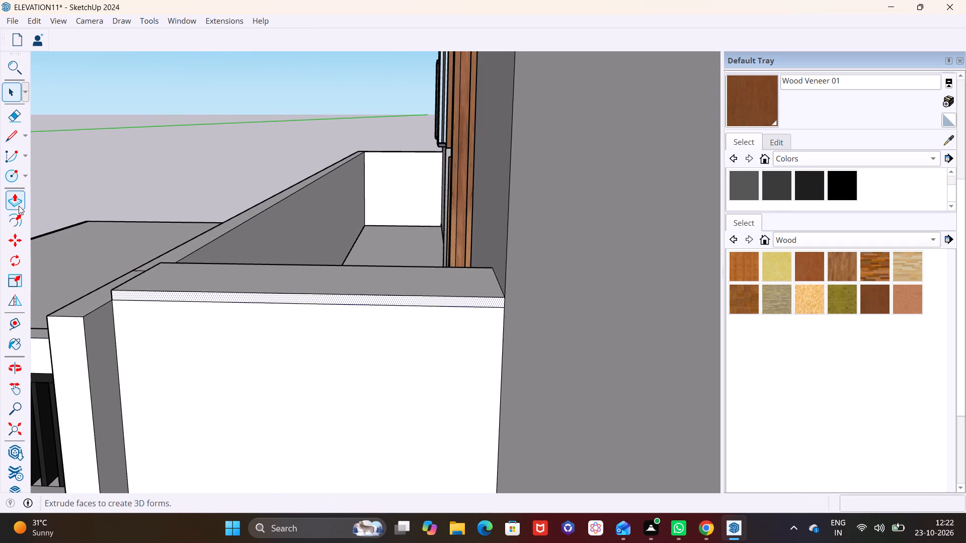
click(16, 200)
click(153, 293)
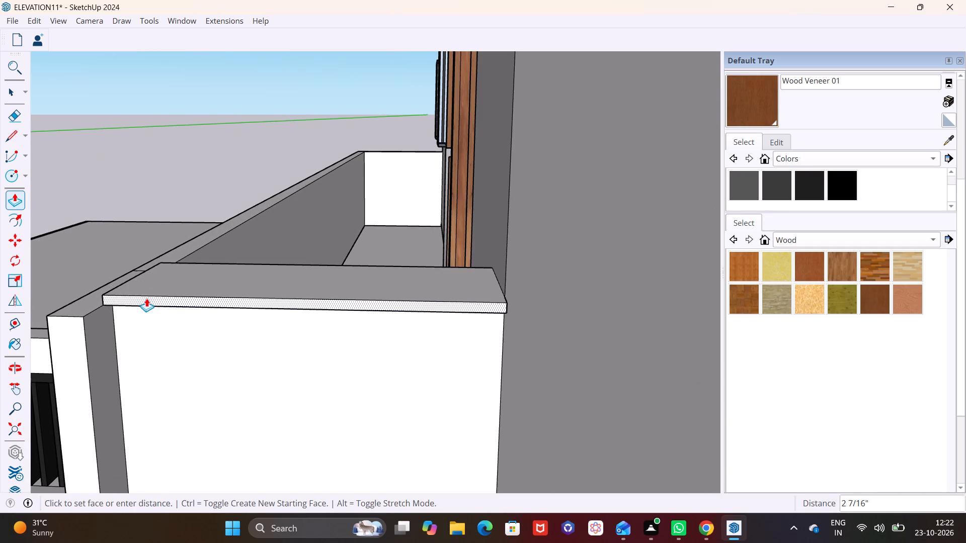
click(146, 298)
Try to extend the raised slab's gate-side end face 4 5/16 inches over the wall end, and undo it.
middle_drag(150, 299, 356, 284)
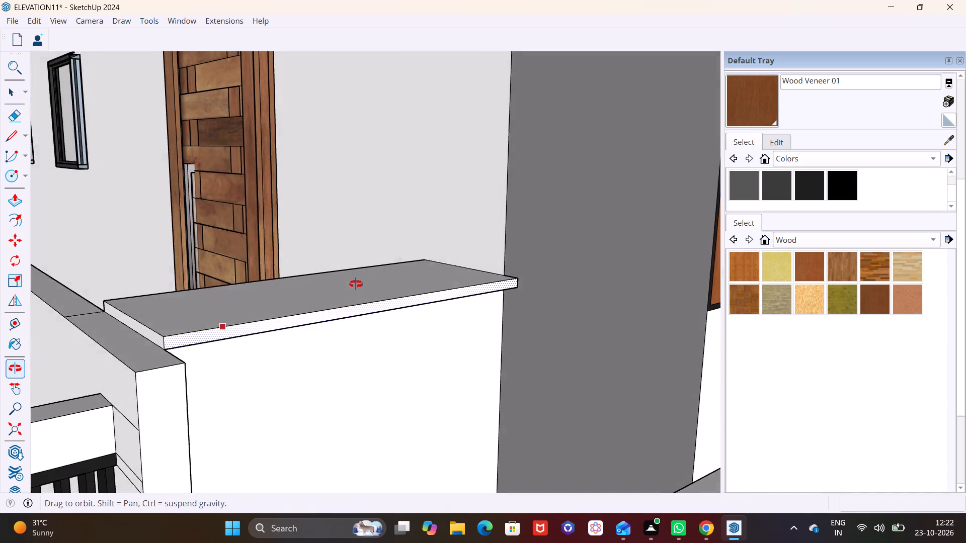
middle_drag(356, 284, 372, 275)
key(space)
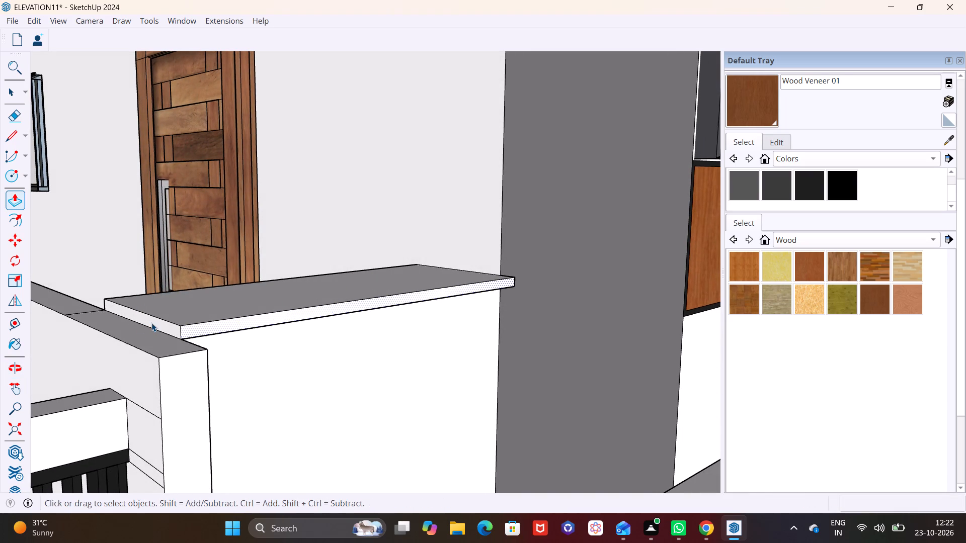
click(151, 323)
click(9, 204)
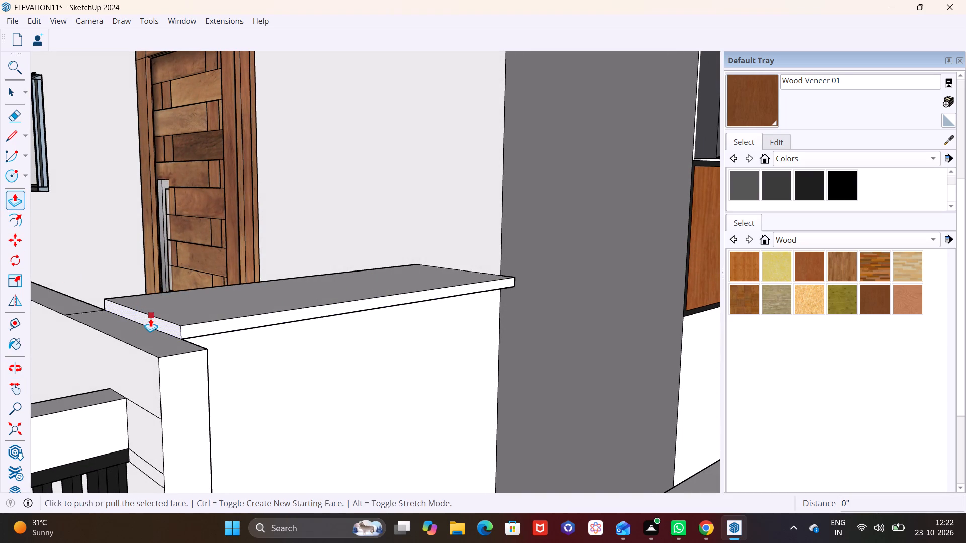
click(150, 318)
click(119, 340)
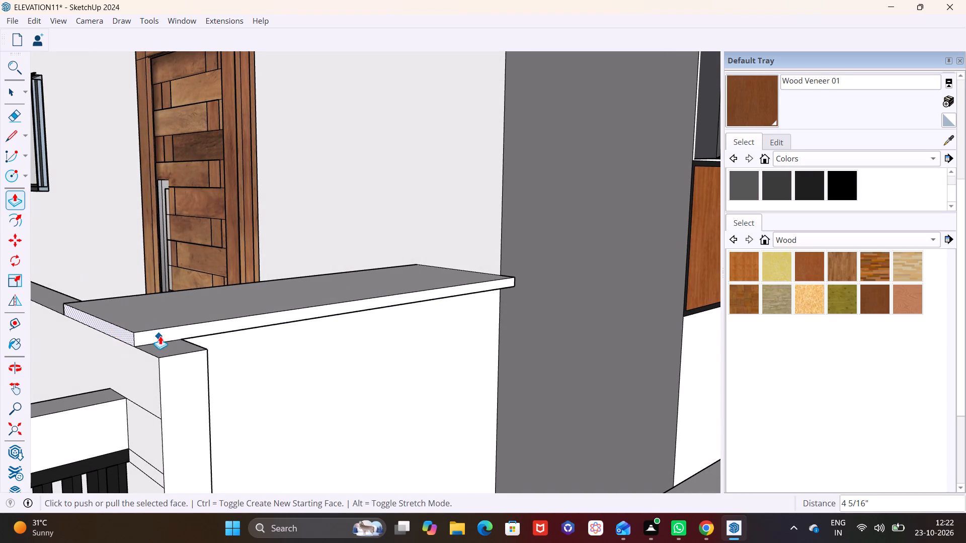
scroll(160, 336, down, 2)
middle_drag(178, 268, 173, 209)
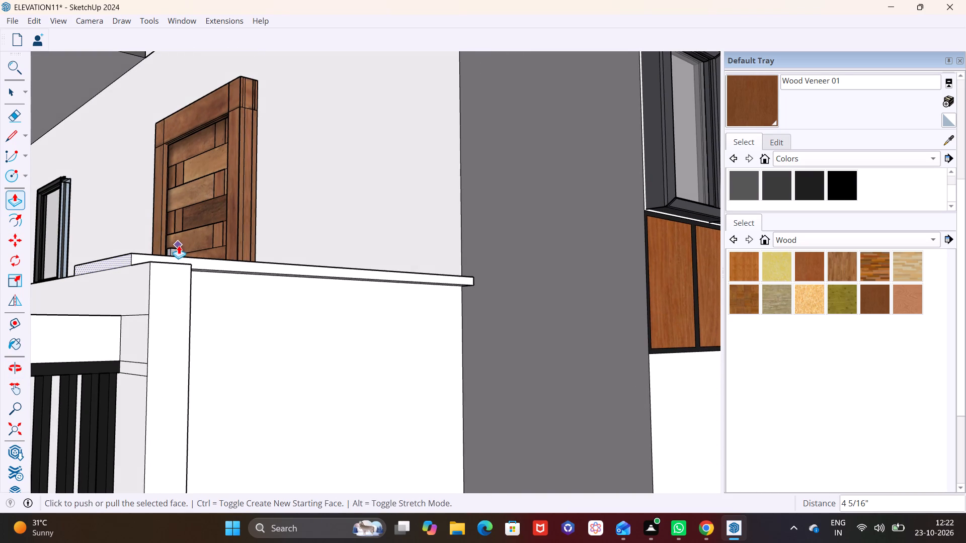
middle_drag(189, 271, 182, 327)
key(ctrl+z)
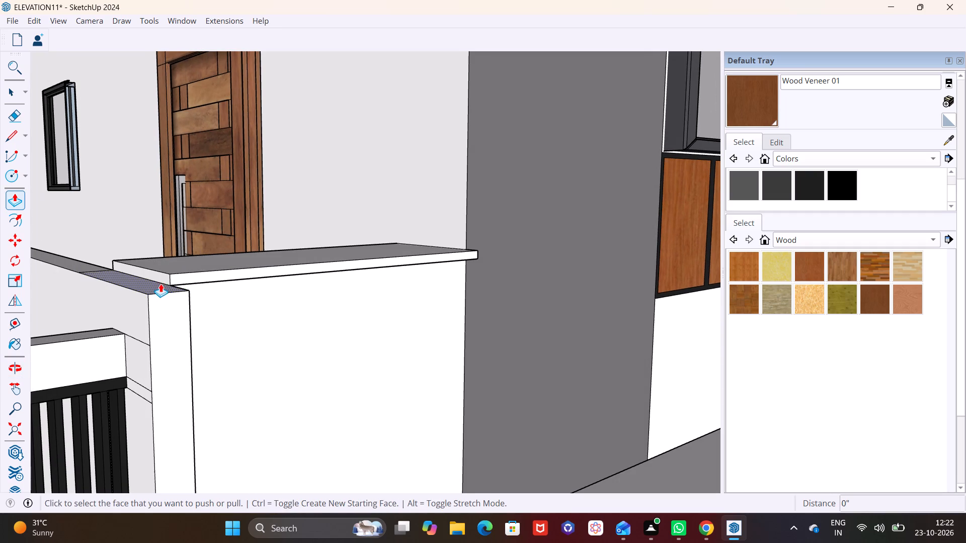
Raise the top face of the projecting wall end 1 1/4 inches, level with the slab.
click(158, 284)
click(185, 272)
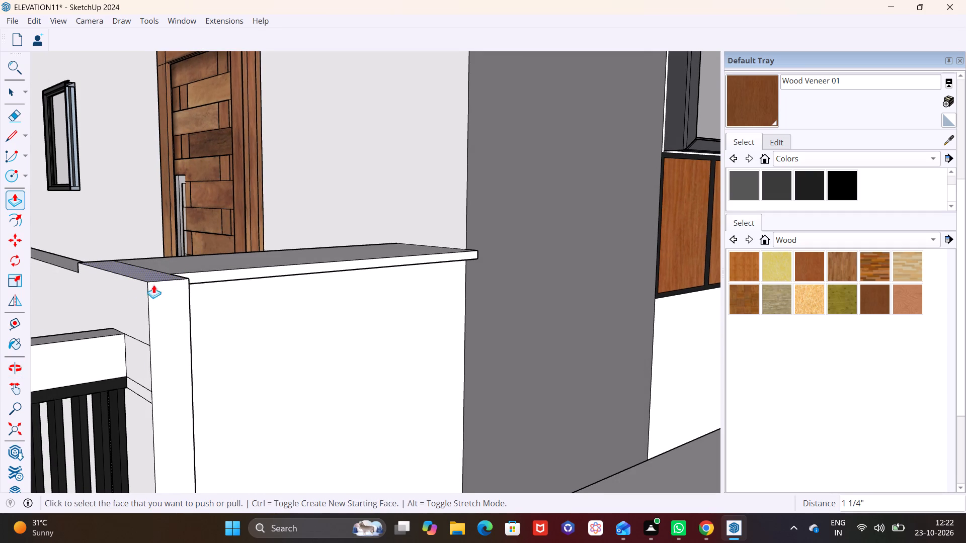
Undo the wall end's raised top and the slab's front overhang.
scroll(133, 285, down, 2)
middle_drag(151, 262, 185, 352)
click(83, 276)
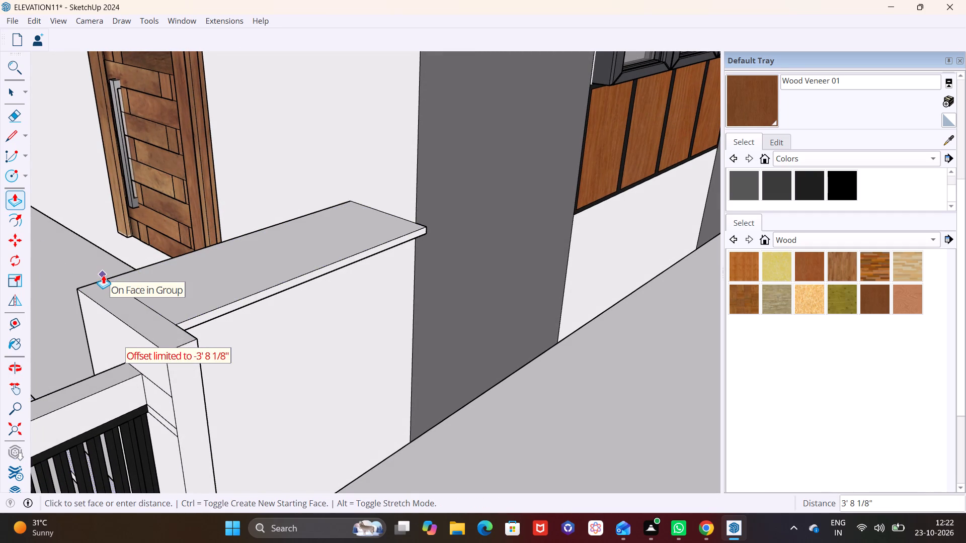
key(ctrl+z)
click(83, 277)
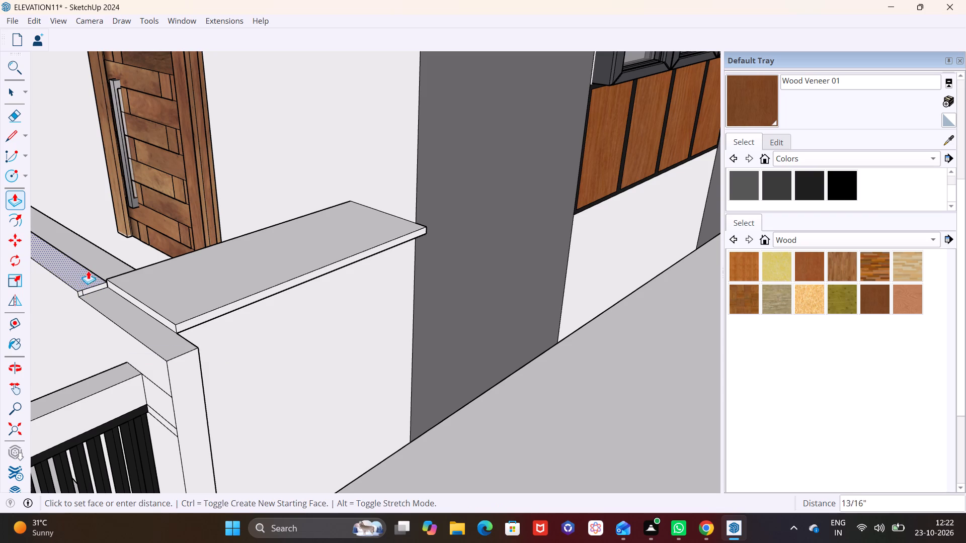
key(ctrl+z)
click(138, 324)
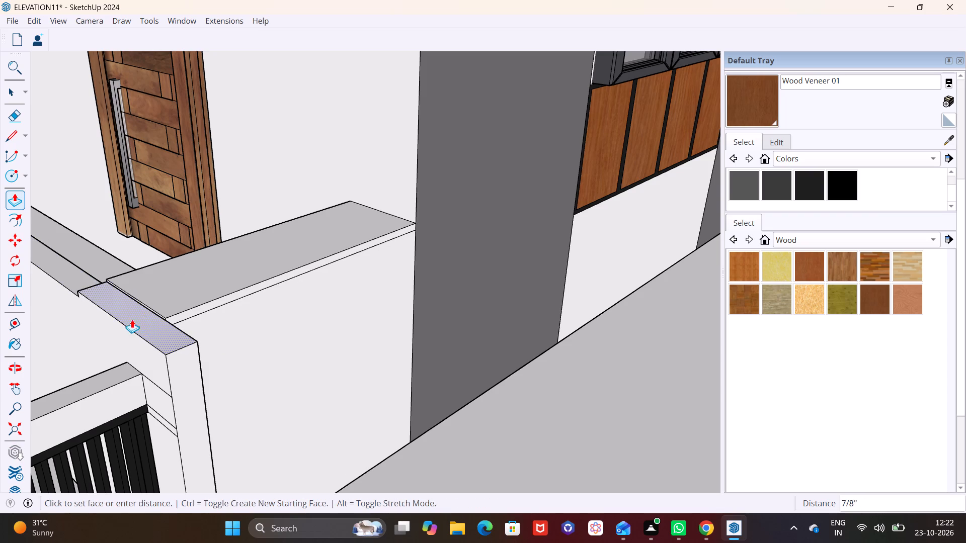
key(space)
Push/Pull the top slab's thin front strip outward 2 3/16 inches over the low wall's front face.
middle_drag(209, 330, 186, 249)
click(192, 270)
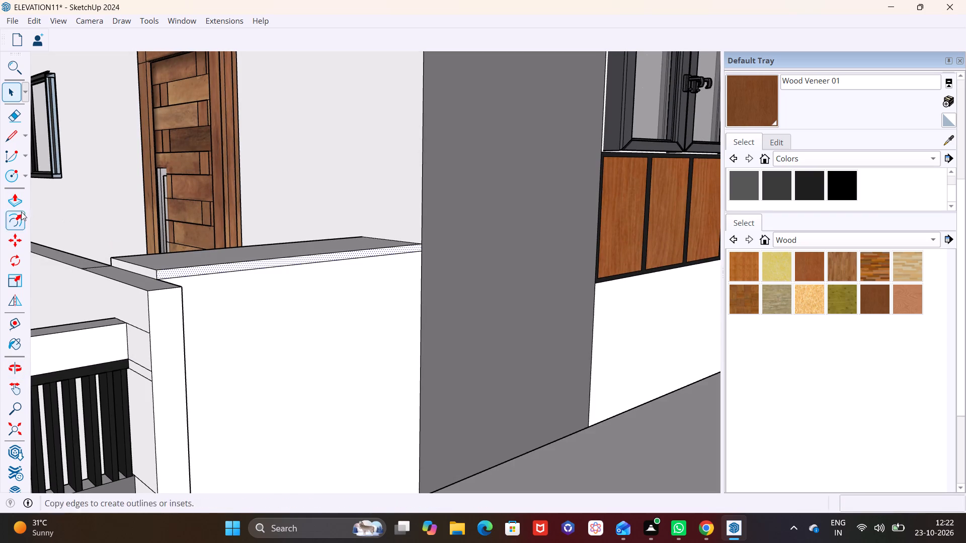
click(20, 206)
click(198, 270)
click(205, 272)
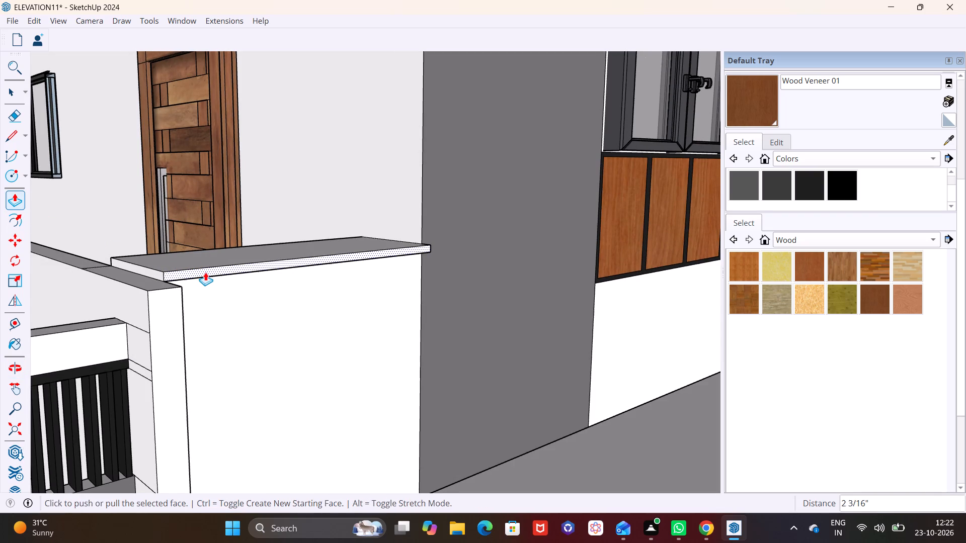
Push/Pull the top face of the projecting wall end up 1 1/4 inches, level with the slab.
key(space)
click(136, 277)
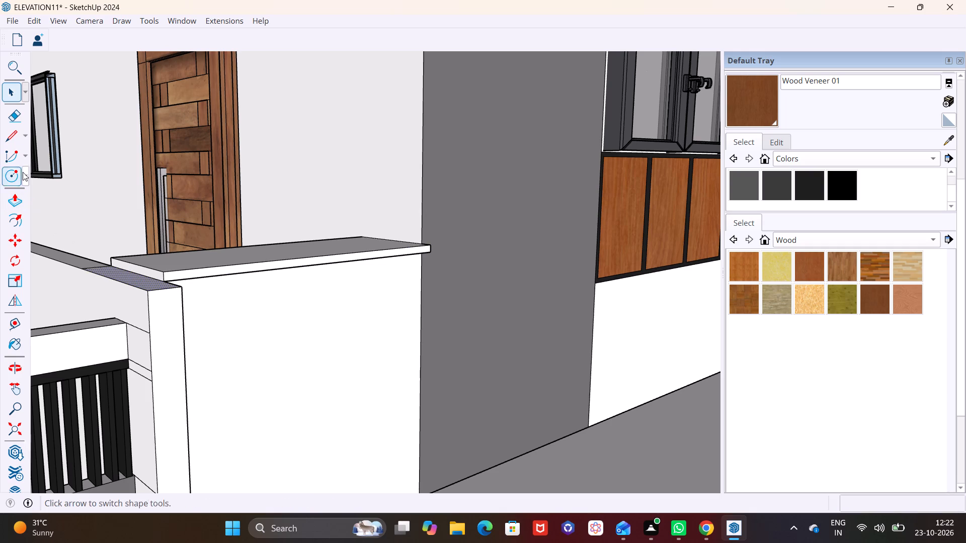
click(18, 204)
click(133, 283)
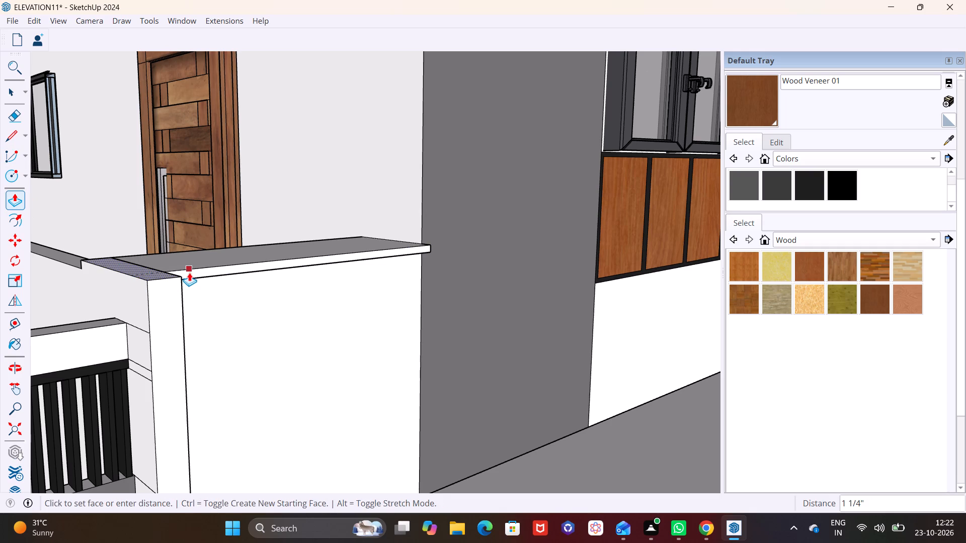
click(191, 271)
Push/Pull the top face of the long side wall behind the wall end up 1 1/4 inches to match it.
middle_drag(98, 270, 188, 337)
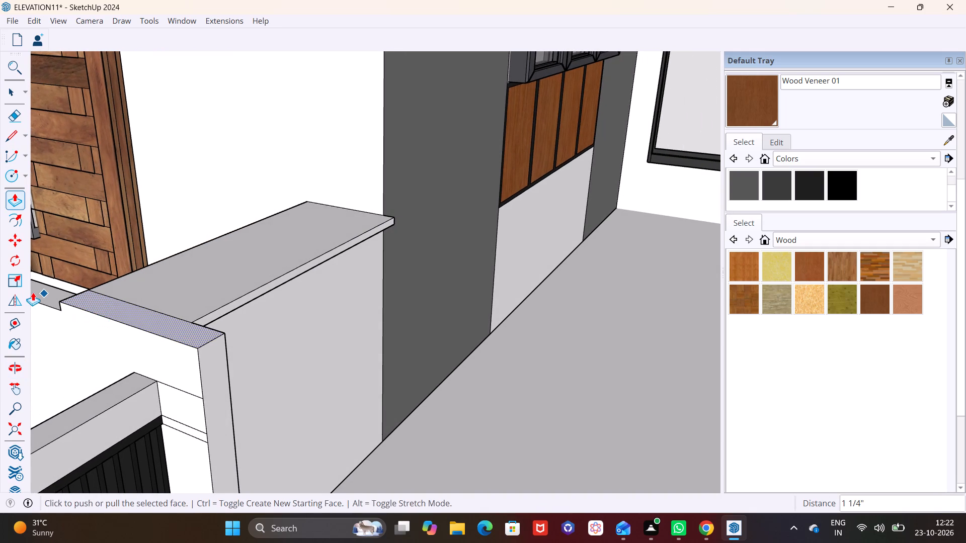
shift+middle_drag(56, 289, 183, 307)
click(16, 94)
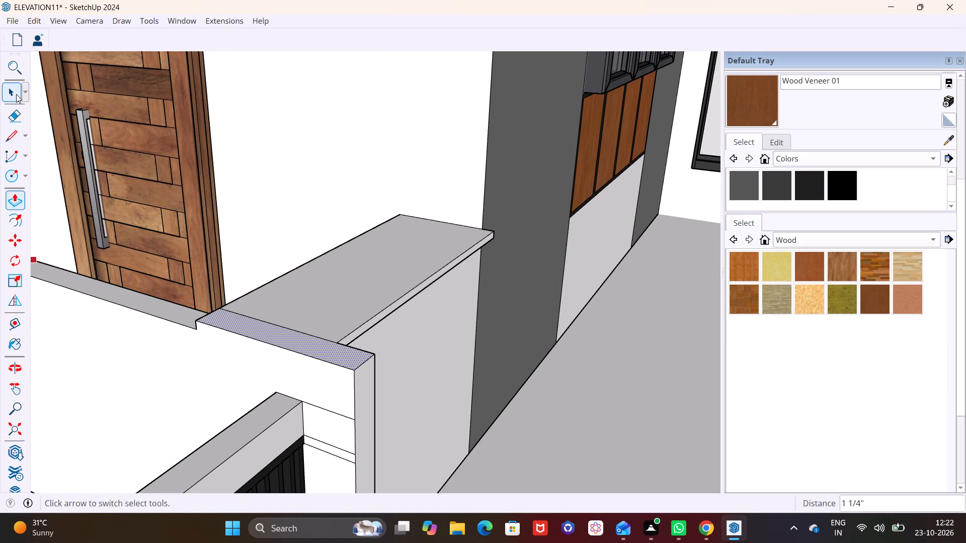
click(164, 309)
click(7, 202)
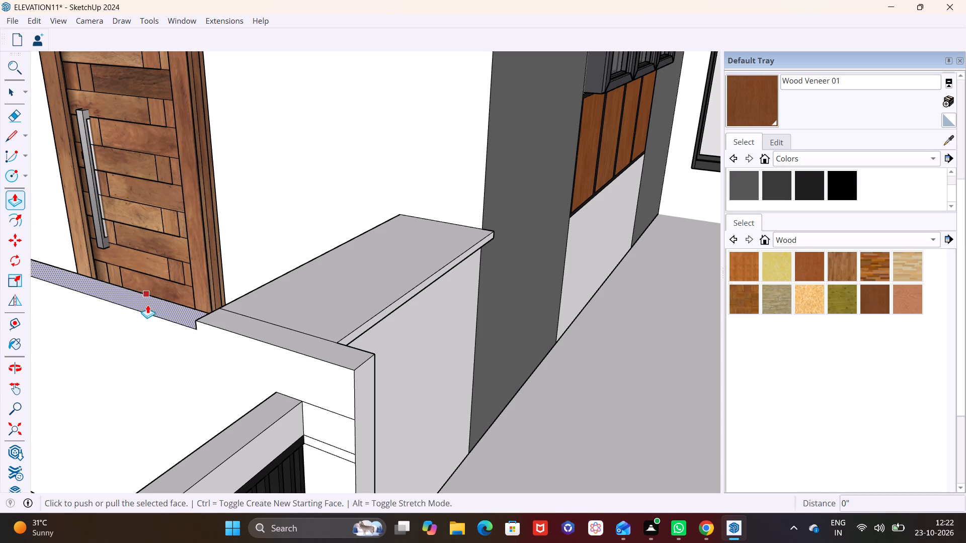
click(159, 308)
click(215, 322)
Delete the four short horizontal lines on the low wall's side face between the gate and the projecting wall end.
scroll(247, 327, down, 5)
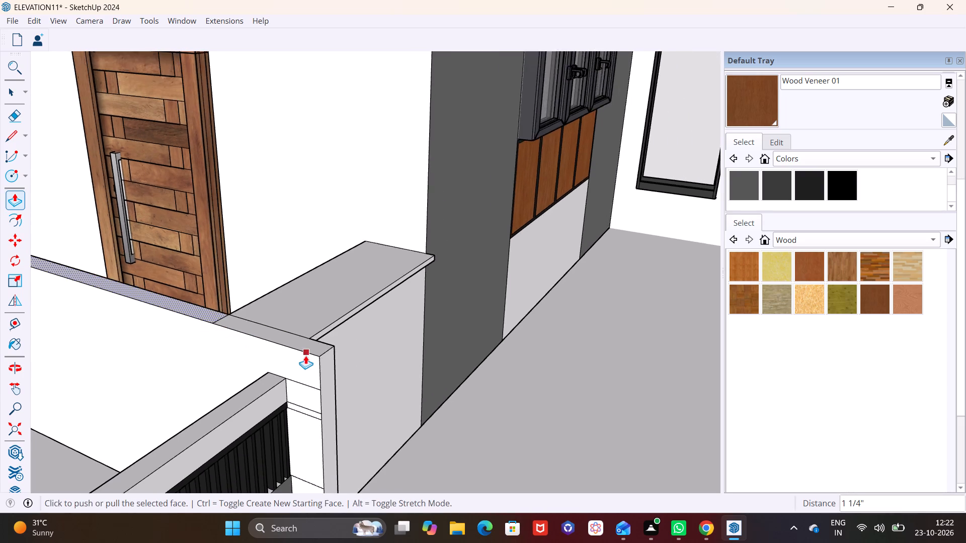
scroll(305, 355, down, 2)
middle_drag(352, 341, 260, 256)
scroll(261, 308, down, 3)
scroll(288, 366, up, 8)
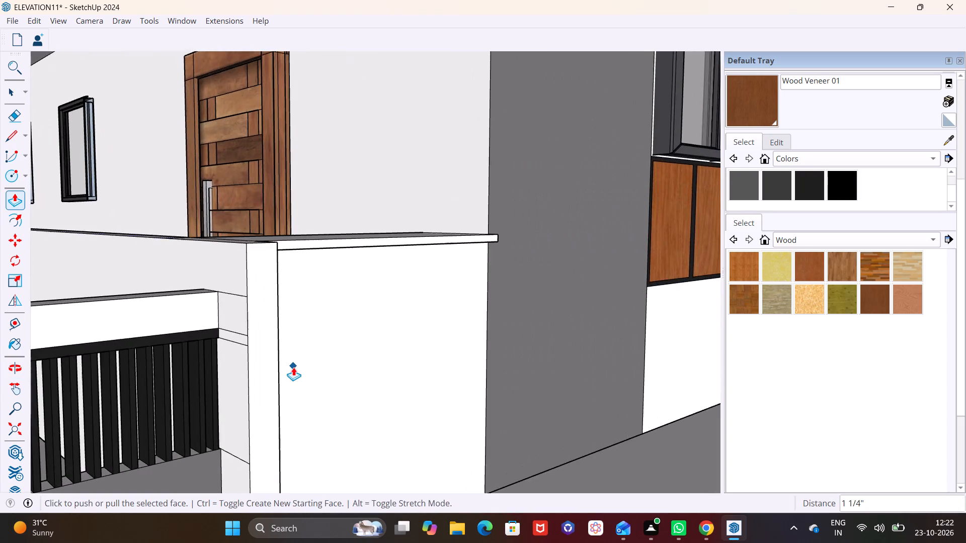
middle_drag(331, 370, 436, 366)
key(space)
click(292, 302)
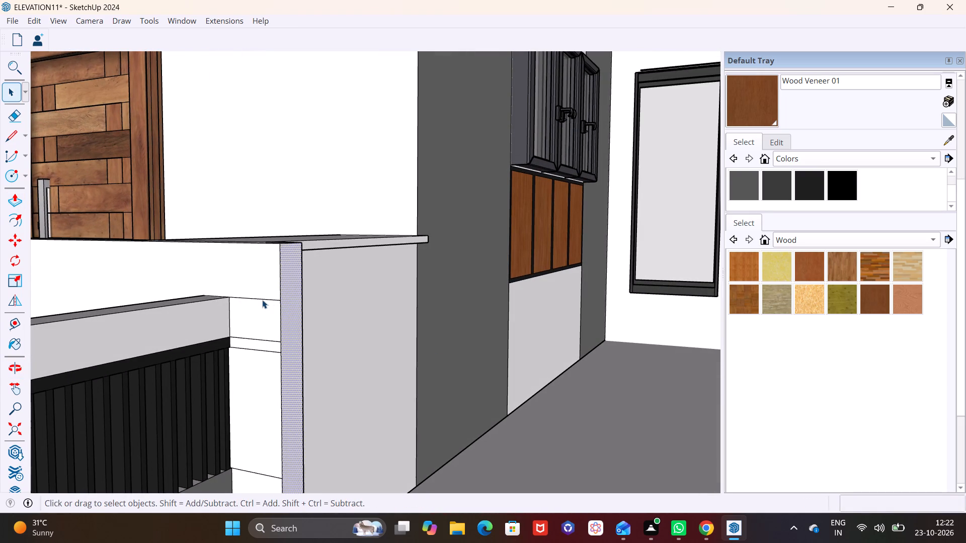
click(262, 300)
key(Delete)
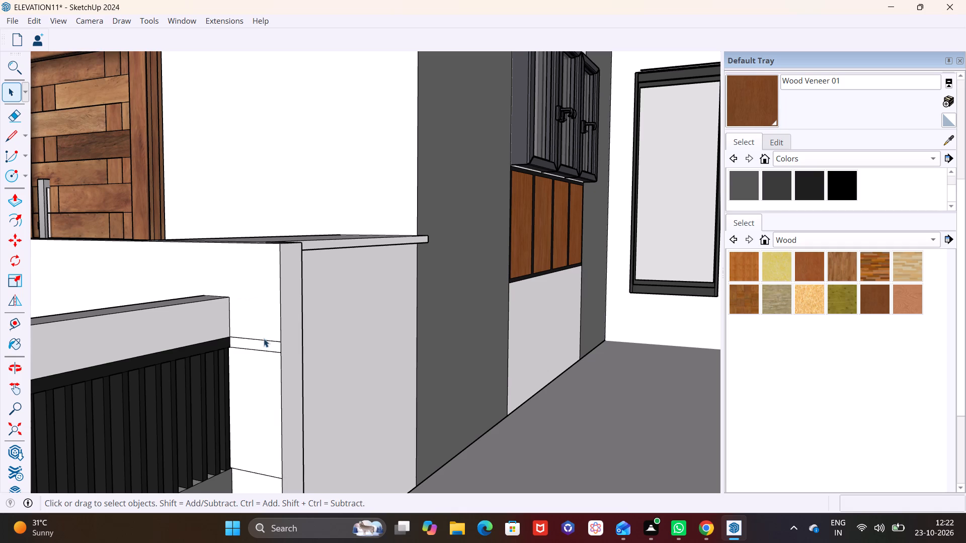
click(264, 339)
key(Delete)
click(260, 349)
key(Delete)
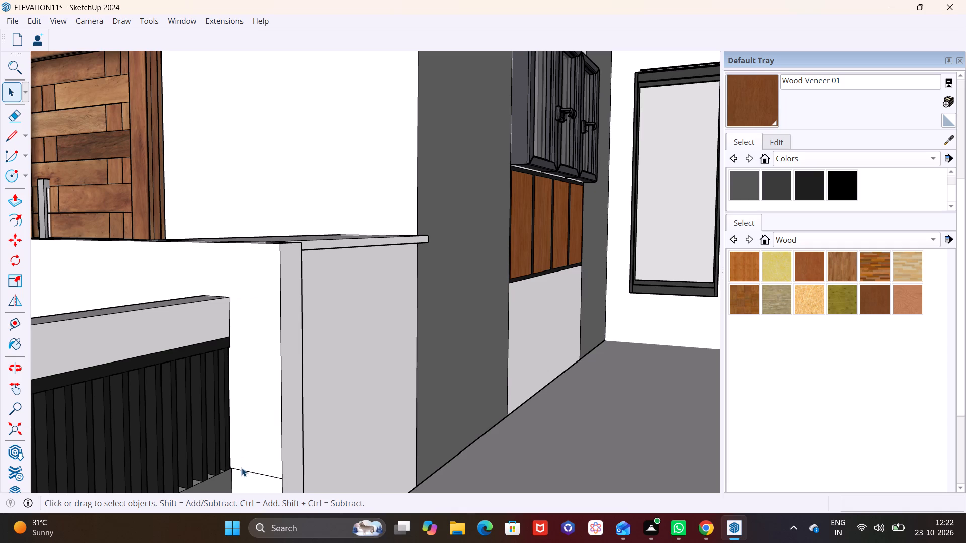
click(242, 468)
click(242, 471)
key(Delete)
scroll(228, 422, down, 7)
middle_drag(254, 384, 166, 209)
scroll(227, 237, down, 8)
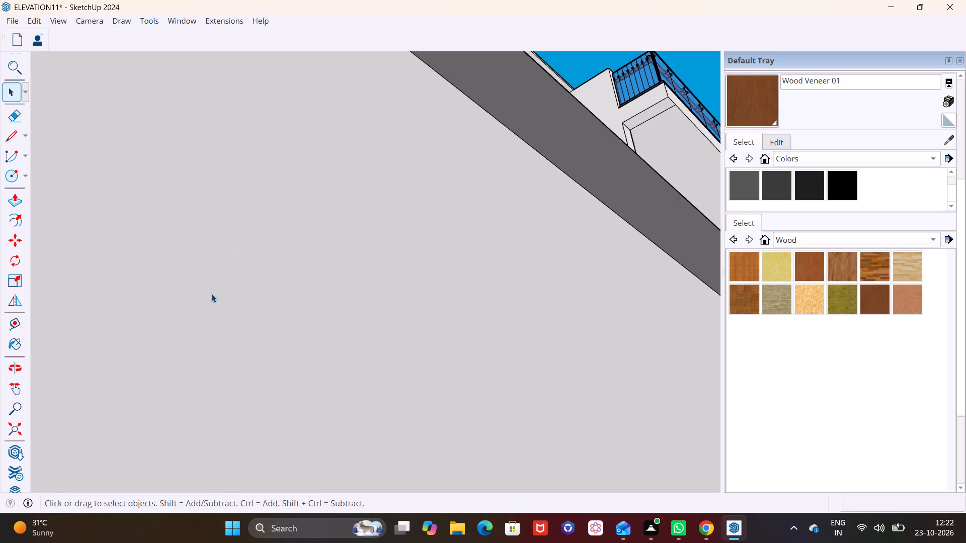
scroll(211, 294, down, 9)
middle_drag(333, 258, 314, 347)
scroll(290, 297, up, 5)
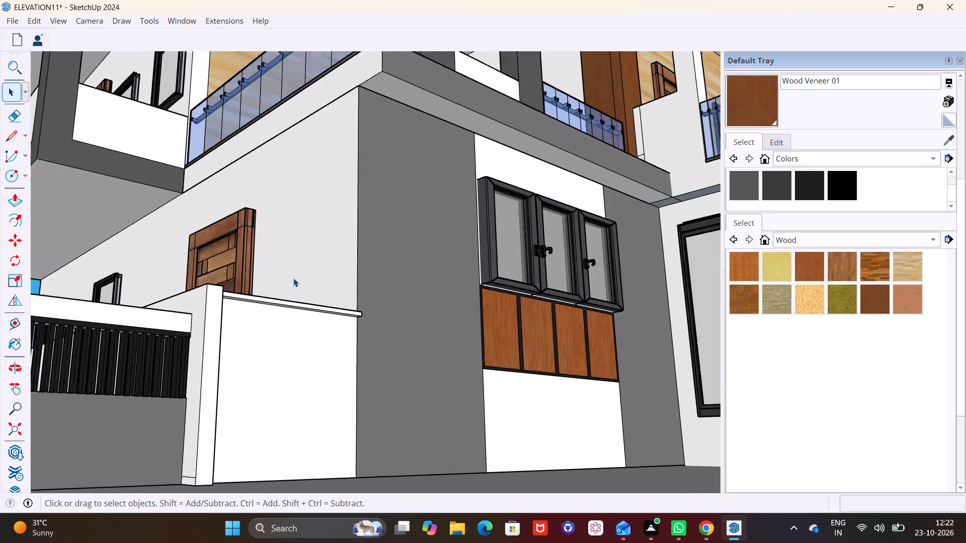
Push/Pull the coping slab's thin front strip slightly back toward the low wall's front face.
scroll(293, 278, up, 8)
middle_drag(274, 306, 265, 281)
click(288, 215)
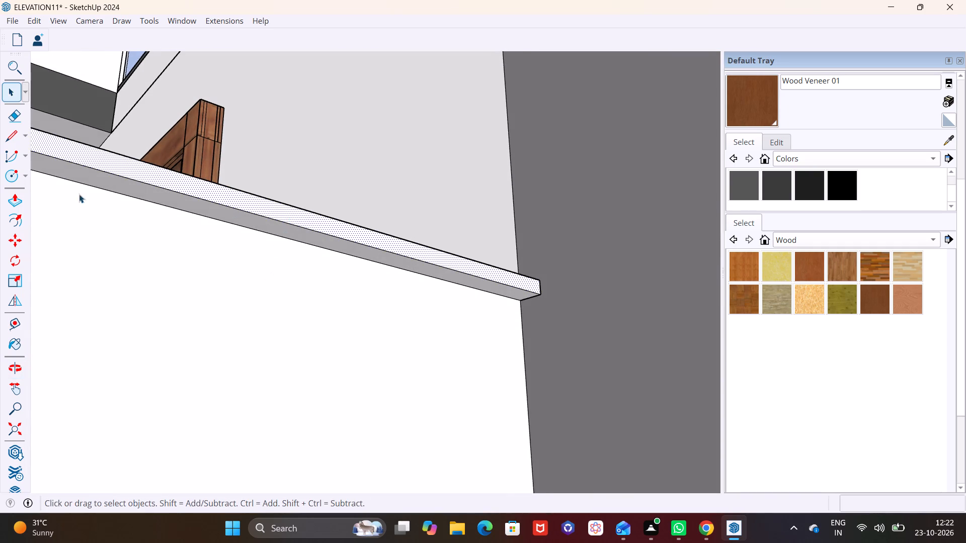
click(10, 197)
click(388, 244)
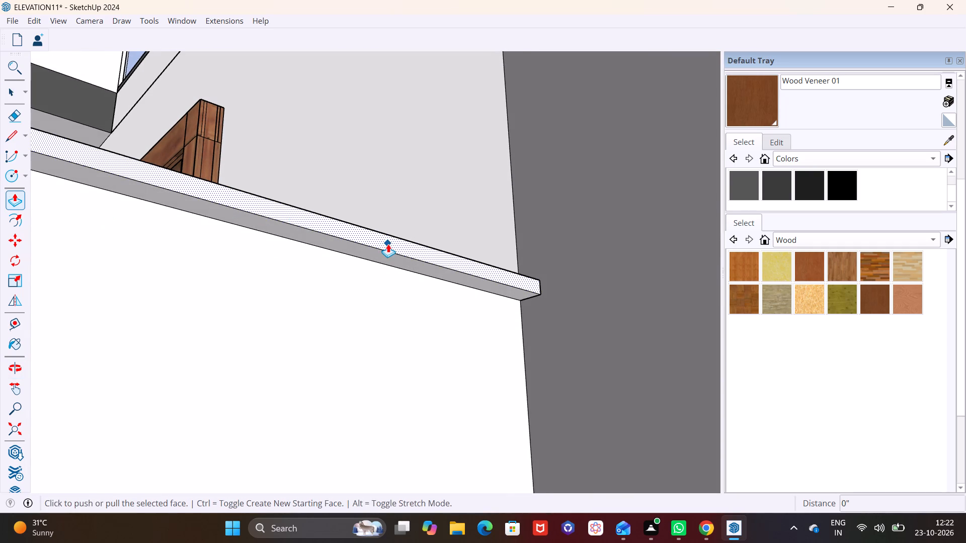
click(379, 249)
key(space)
click(370, 302)
Draw a rectangle about 1 15/16 inches high and 8 feet 7 inches long across the low wall and adjoining grey wall.
scroll(372, 298, down, 4)
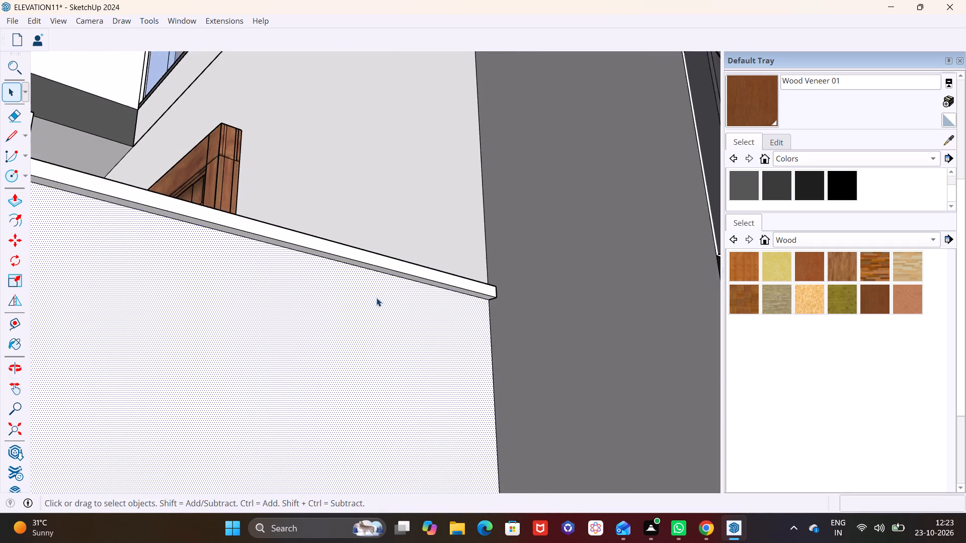
middle_drag(332, 277, 269, 447)
scroll(280, 427, down, 4)
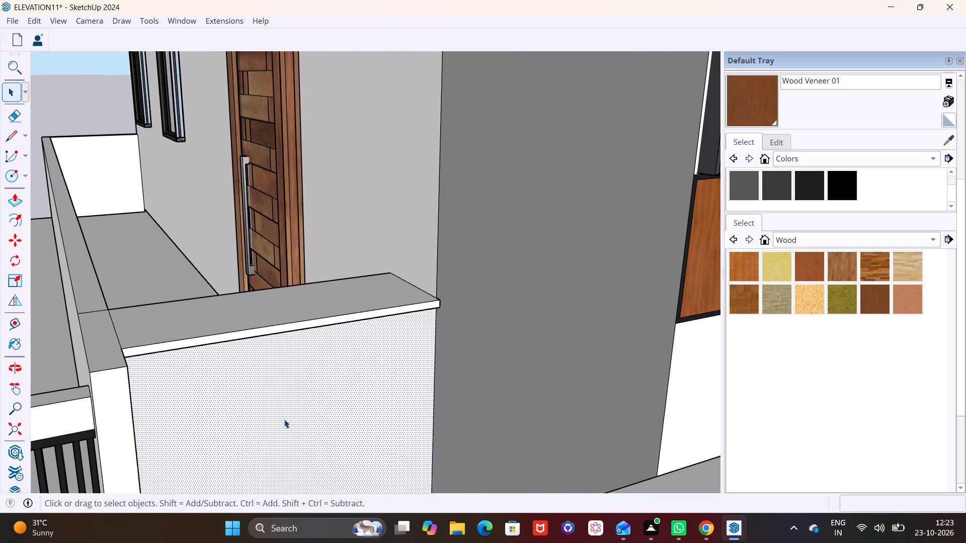
scroll(284, 419, down, 2)
shift+middle_drag(303, 406, 262, 308)
click(388, 445)
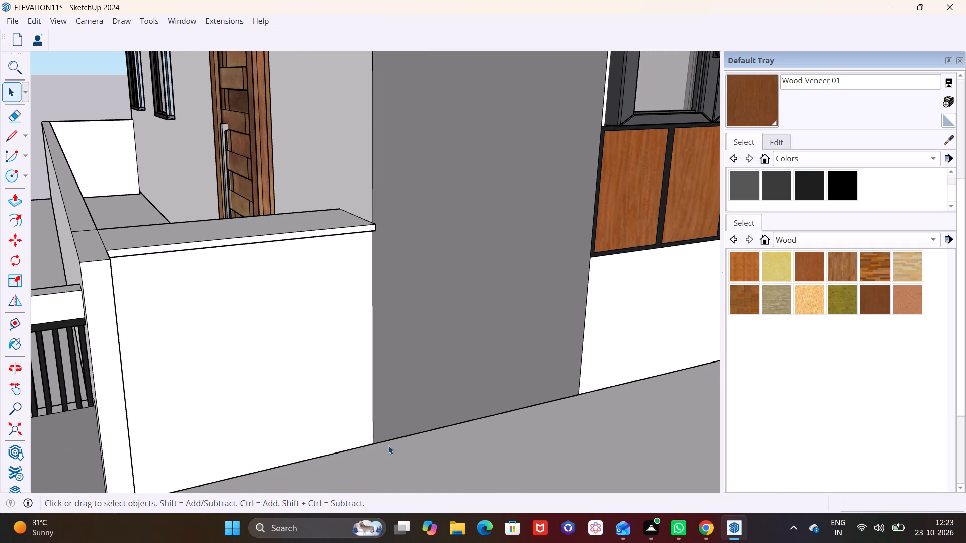
middle_drag(350, 397, 229, 341)
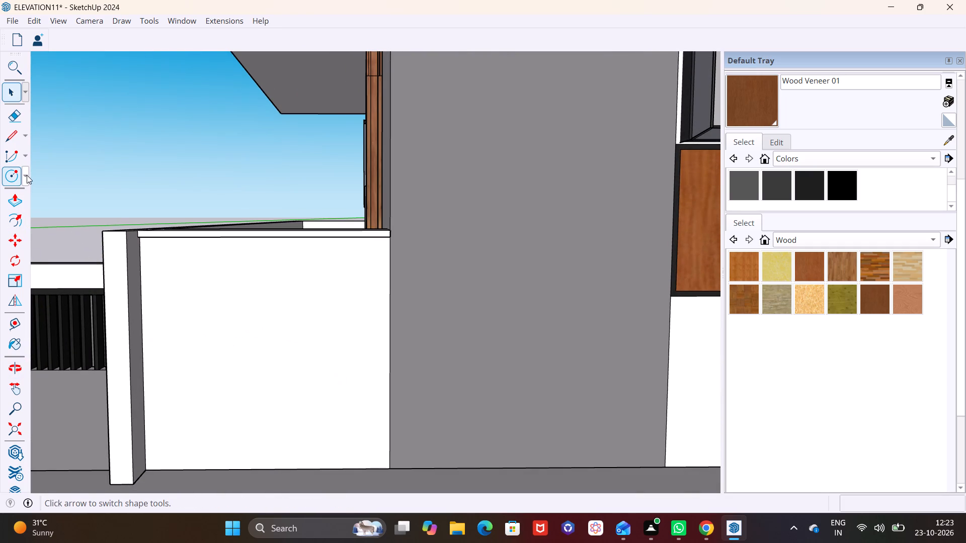
click(27, 175)
click(27, 195)
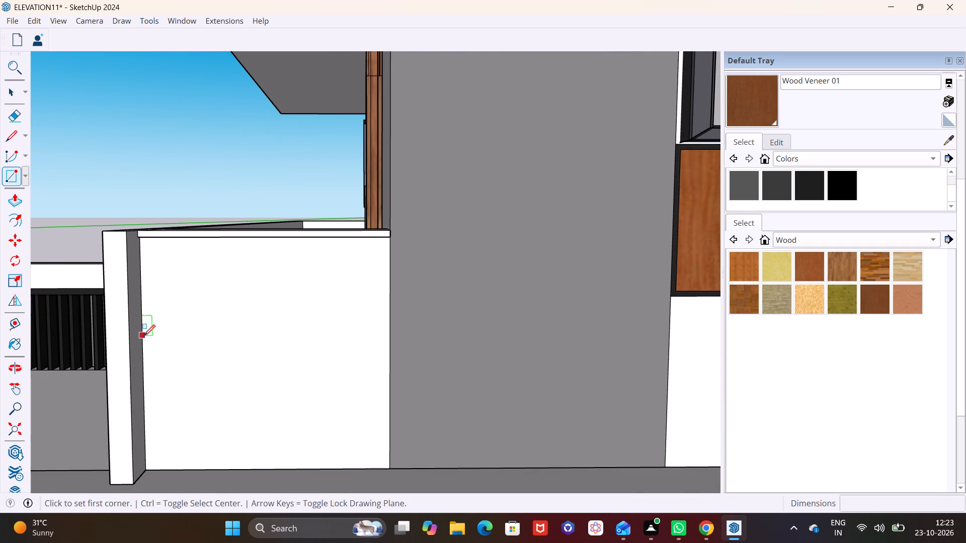
click(142, 339)
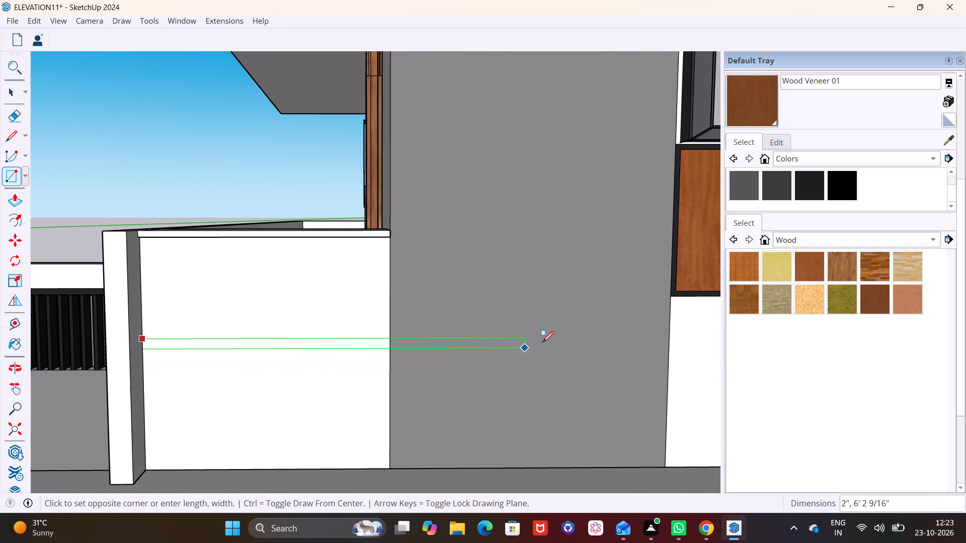
click(666, 347)
Push/Pull the low wall's part of the thin band inward about 7/8 inch to form a groove.
scroll(431, 347, up, 4)
key(space)
click(344, 340)
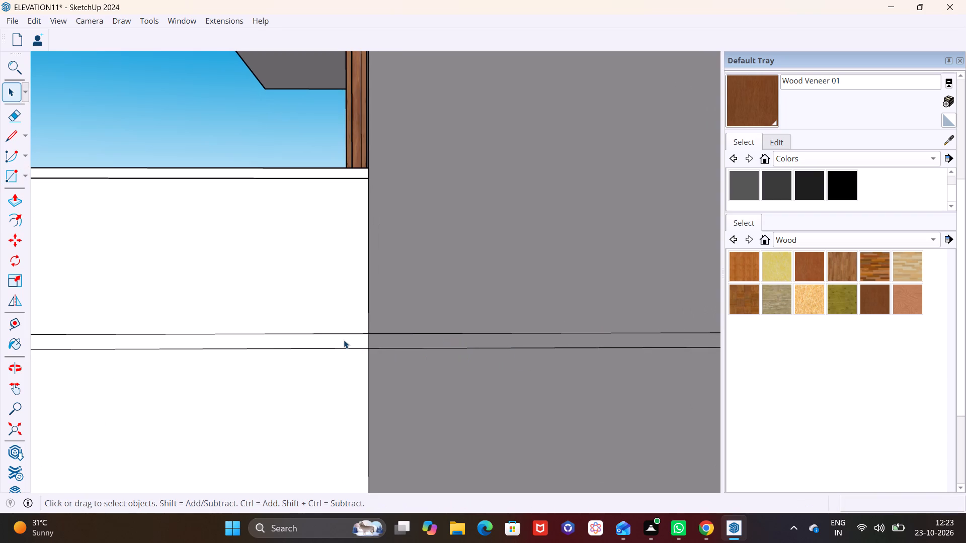
click(14, 203)
middle_drag(351, 374, 312, 396)
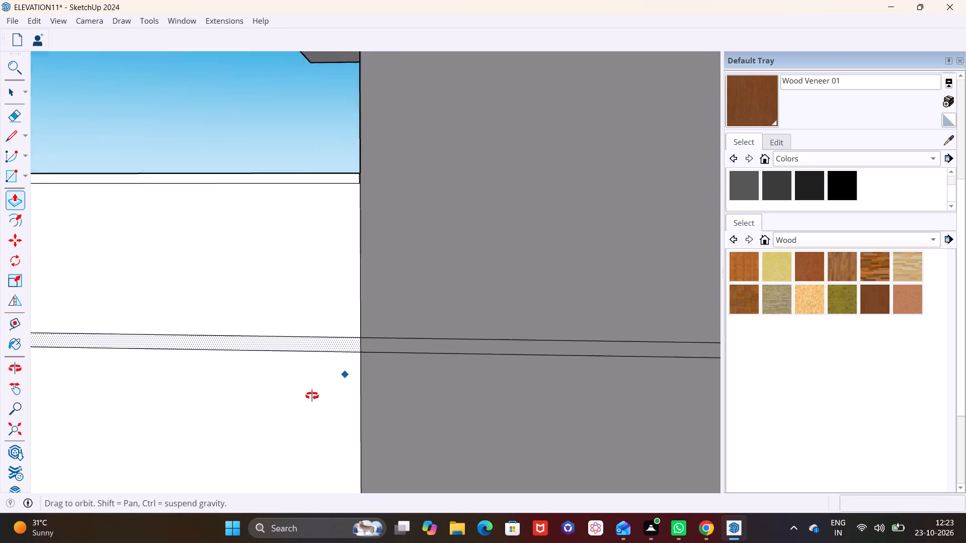
middle_drag(312, 396, 139, 437)
click(288, 340)
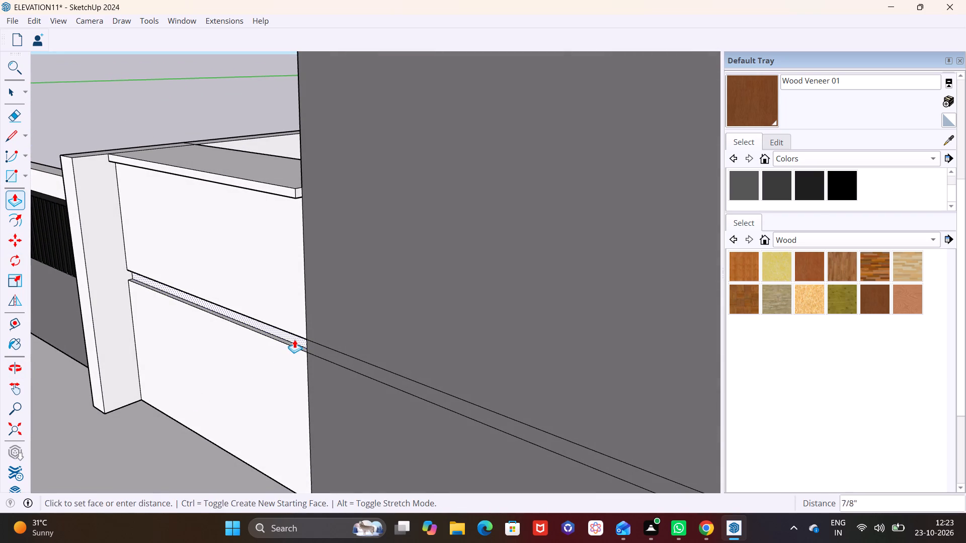
click(295, 339)
Push/Pull the band's section on the grey wall inward by the same distance, continuing the groove.
key(space)
click(322, 349)
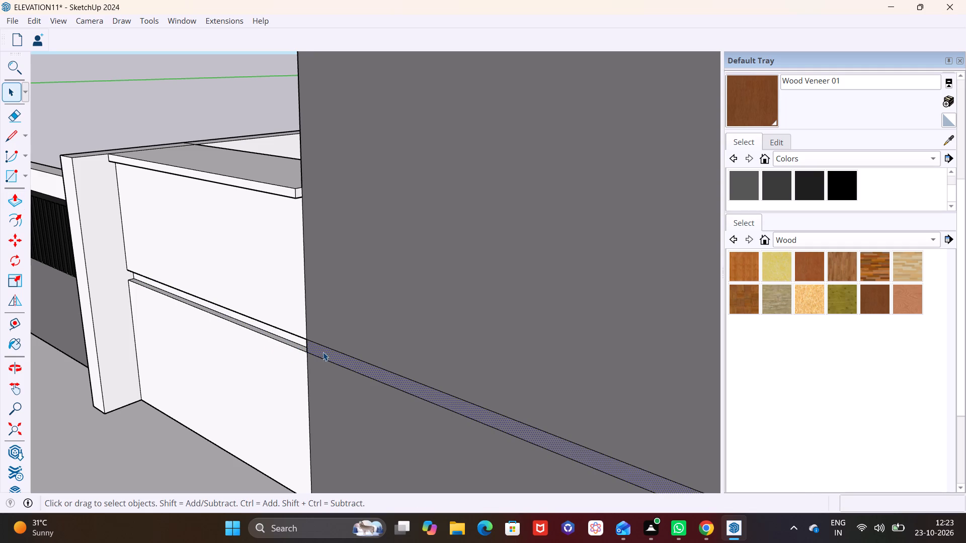
click(20, 198)
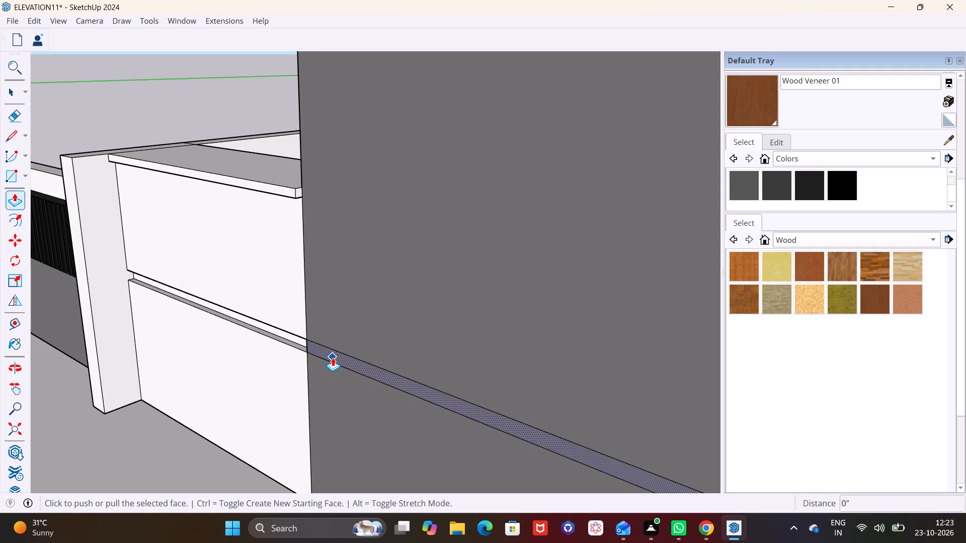
double_click(333, 357)
Paint the groove's recessed front faces on the low wall and grey wall black with [Color M09]1.
scroll(290, 369, down, 6)
middle_drag(285, 377, 487, 317)
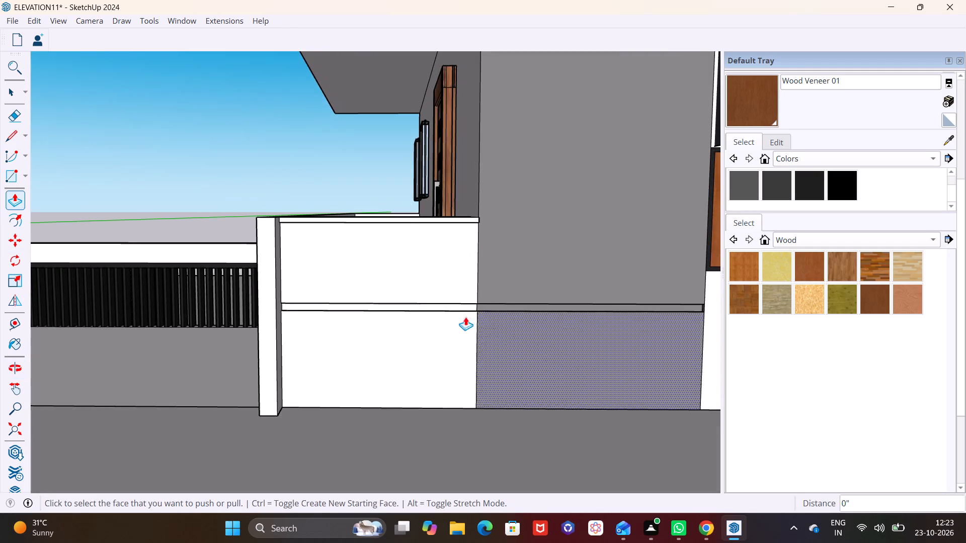
shift+middle_drag(422, 319, 273, 364)
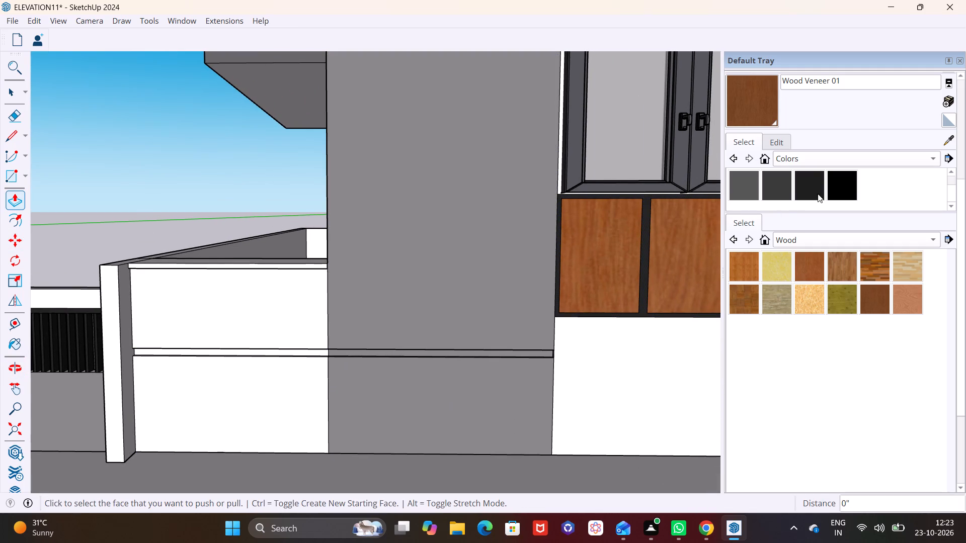
click(840, 190)
scroll(352, 328, up, 10)
click(235, 358)
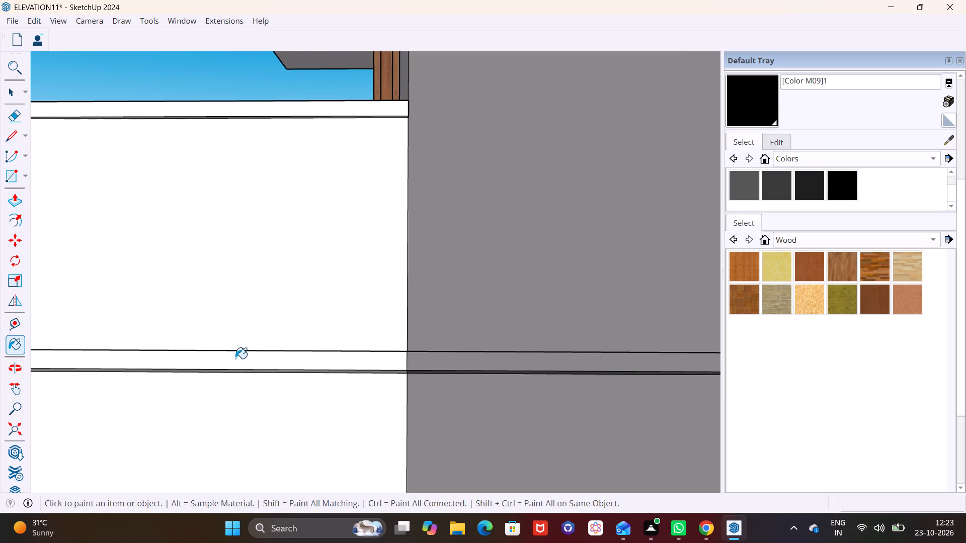
click(426, 364)
Paint the groove's lower and upper inner faces on both the low wall and grey wall with [Color M09]1.
middle_drag(420, 369, 362, 427)
scroll(409, 349, up, 3)
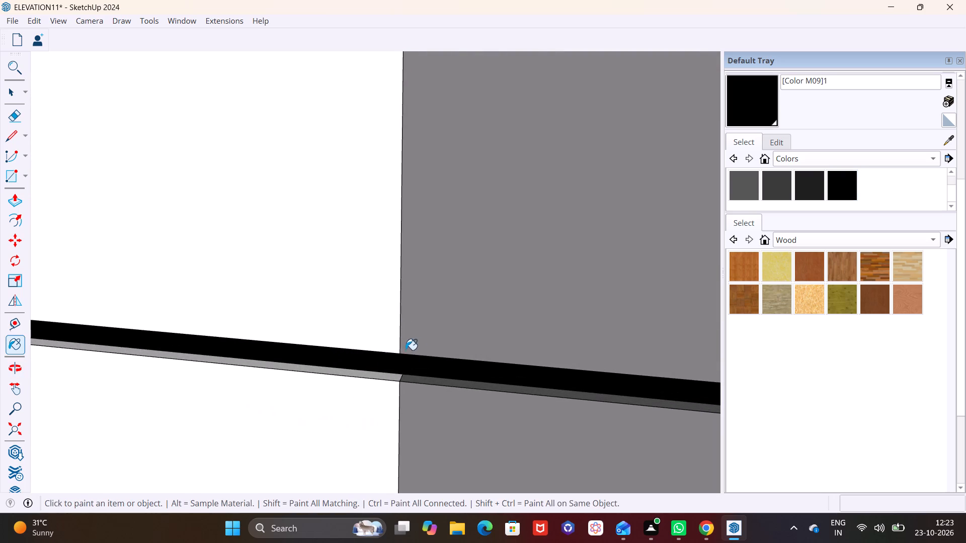
scroll(406, 350, up, 4)
click(400, 365)
click(434, 372)
scroll(438, 369, down, 3)
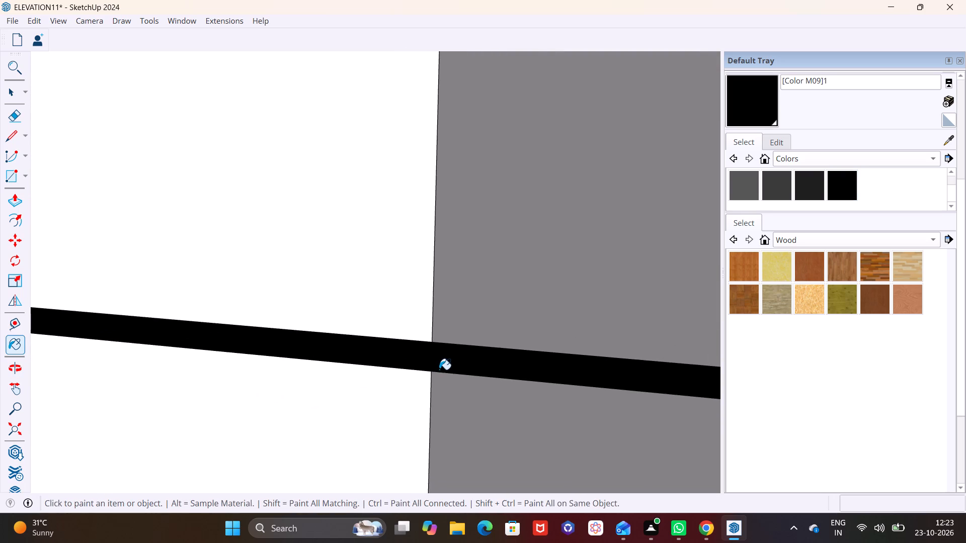
scroll(439, 370, down, 5)
middle_drag(443, 370, 472, 244)
scroll(437, 279, up, 1)
middle_drag(437, 278, 447, 218)
scroll(452, 241, up, 10)
click(453, 285)
click(497, 294)
click(500, 285)
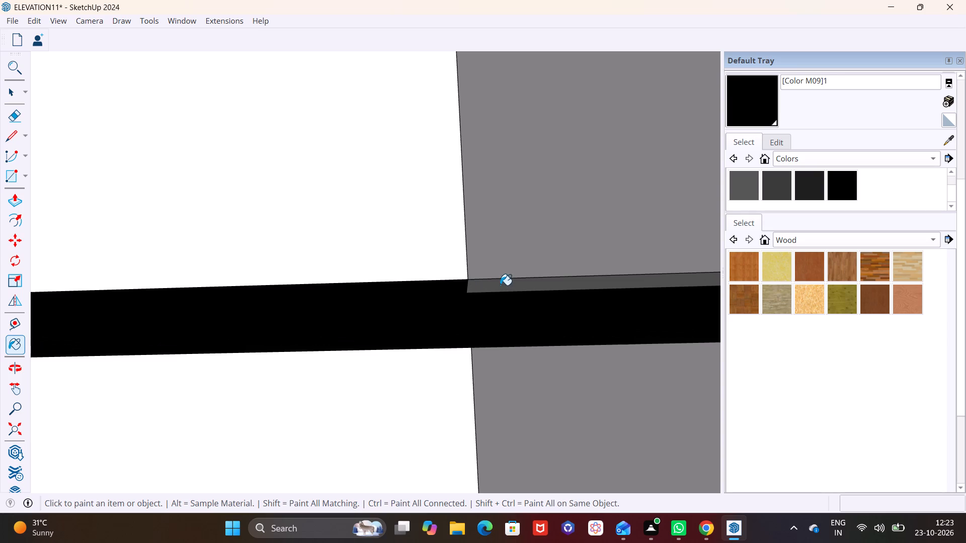
Paint the groove's small end face beside the white panel under the window with [Color M09]1.
scroll(454, 304, down, 16)
middle_drag(435, 367, 181, 363)
scroll(305, 362, down, 4)
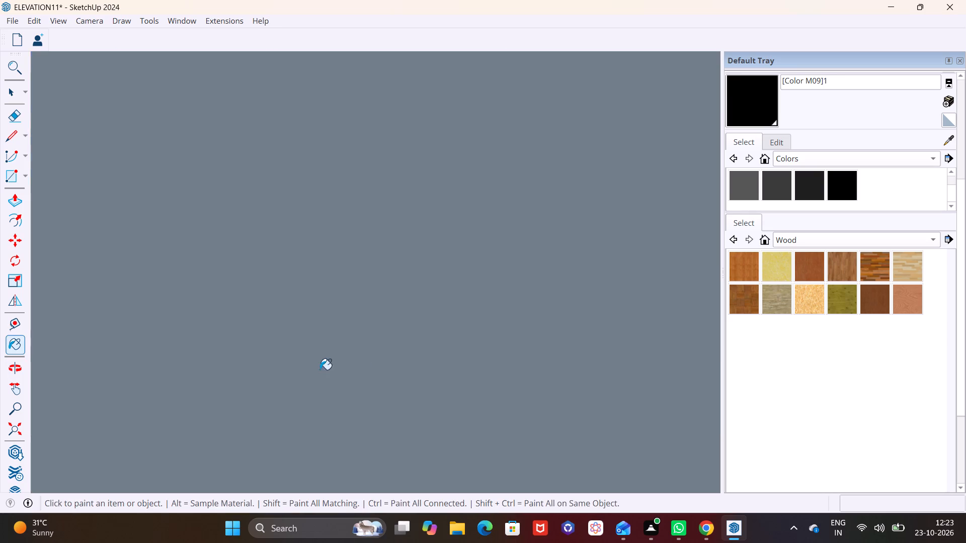
scroll(216, 338, down, 20)
scroll(216, 338, down, 6)
scroll(203, 378, down, 20)
scroll(203, 378, down, 16)
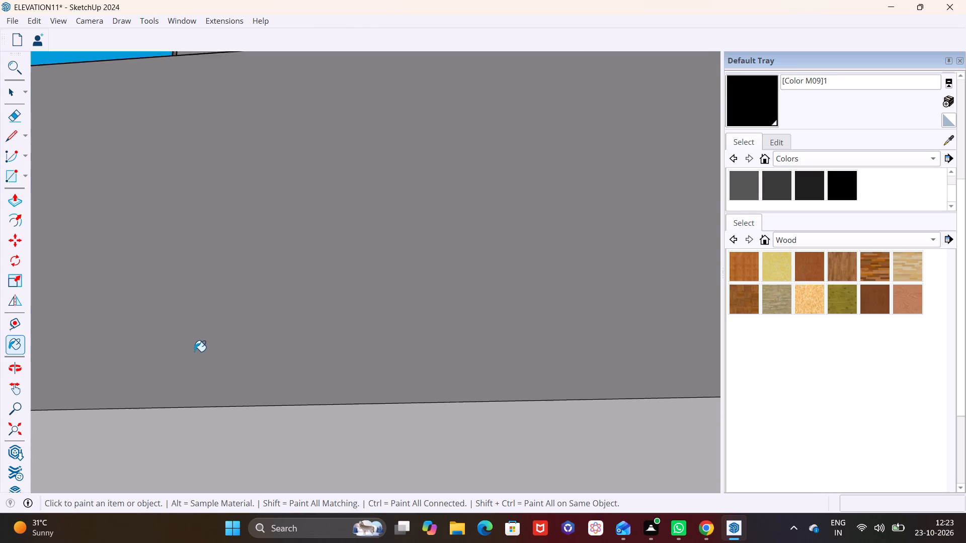
scroll(194, 351, down, 12)
middle_drag(232, 306, 227, 401)
shift+middle_drag(255, 221, 269, 343)
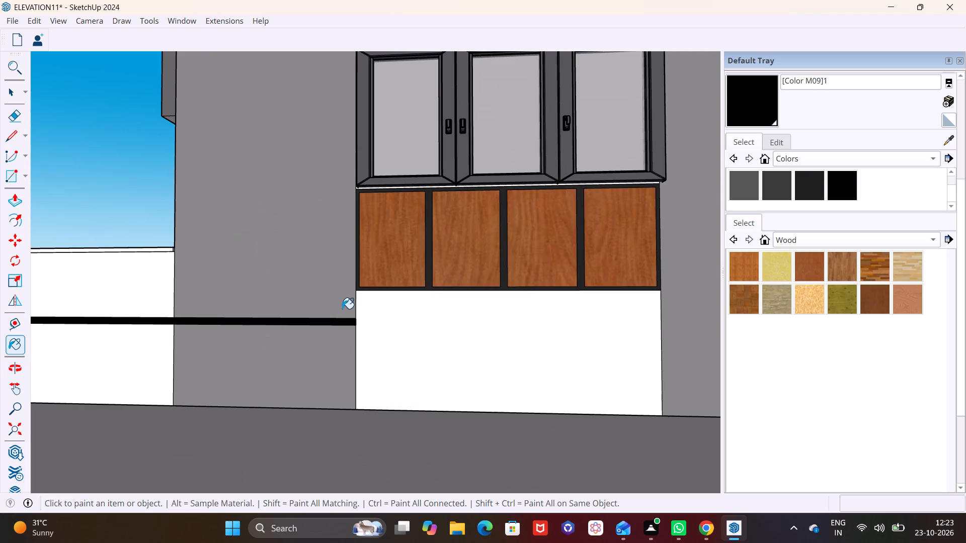
middle_drag(342, 310, 510, 322)
scroll(473, 327, up, 16)
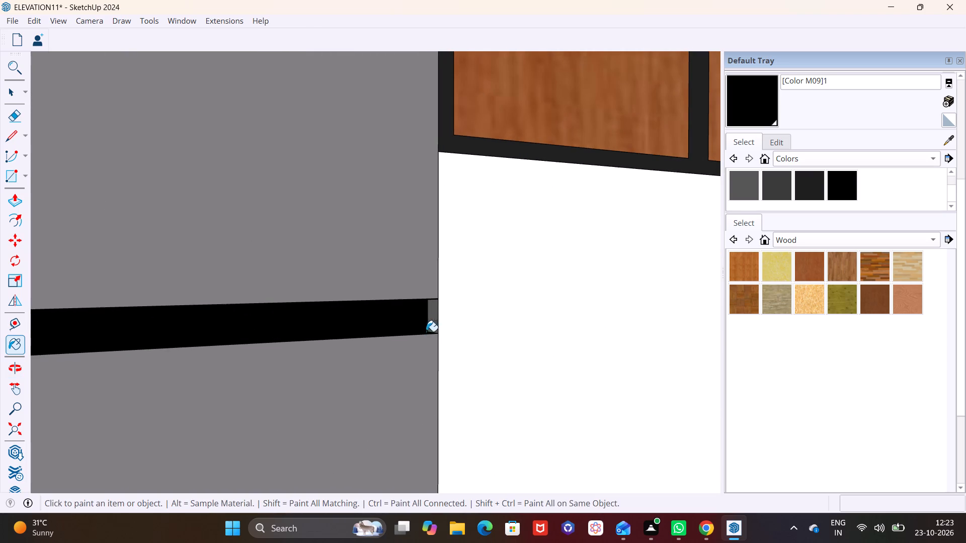
click(432, 321)
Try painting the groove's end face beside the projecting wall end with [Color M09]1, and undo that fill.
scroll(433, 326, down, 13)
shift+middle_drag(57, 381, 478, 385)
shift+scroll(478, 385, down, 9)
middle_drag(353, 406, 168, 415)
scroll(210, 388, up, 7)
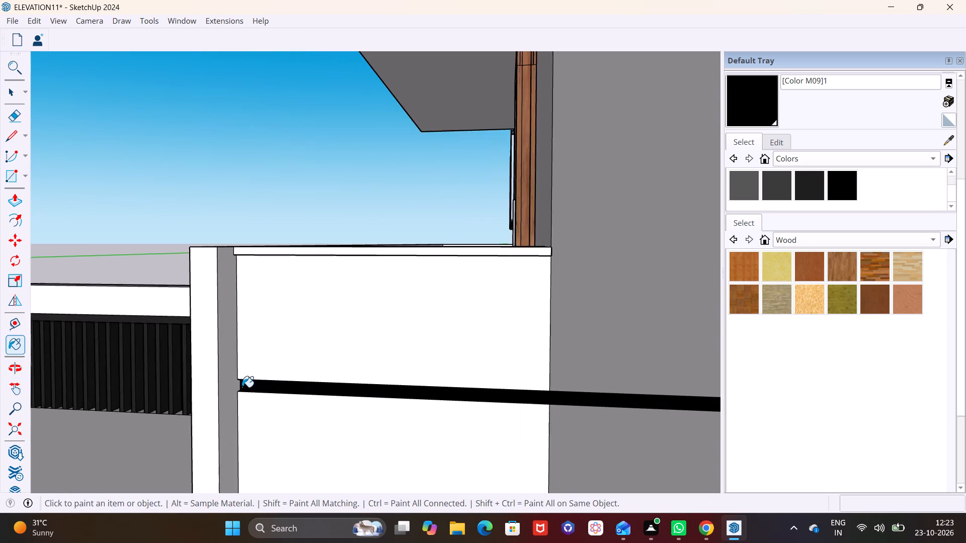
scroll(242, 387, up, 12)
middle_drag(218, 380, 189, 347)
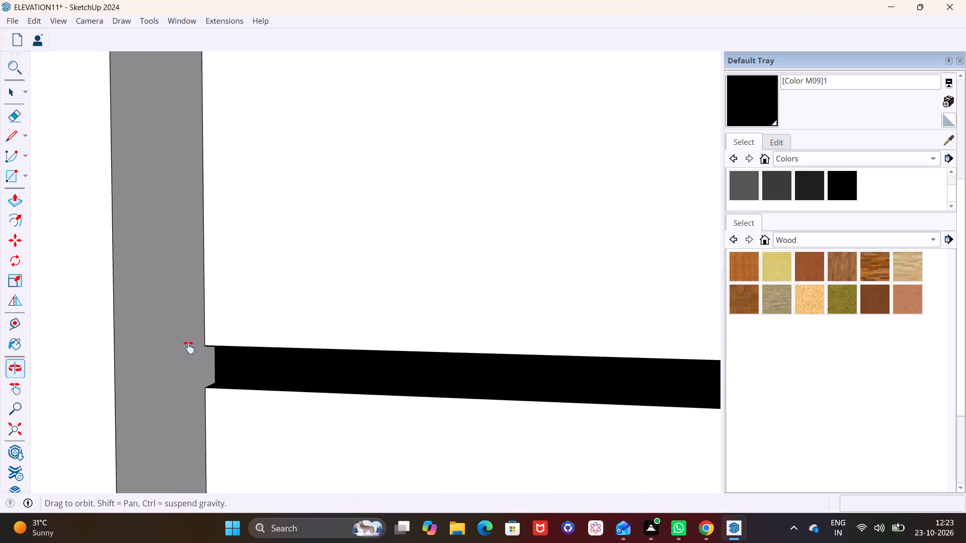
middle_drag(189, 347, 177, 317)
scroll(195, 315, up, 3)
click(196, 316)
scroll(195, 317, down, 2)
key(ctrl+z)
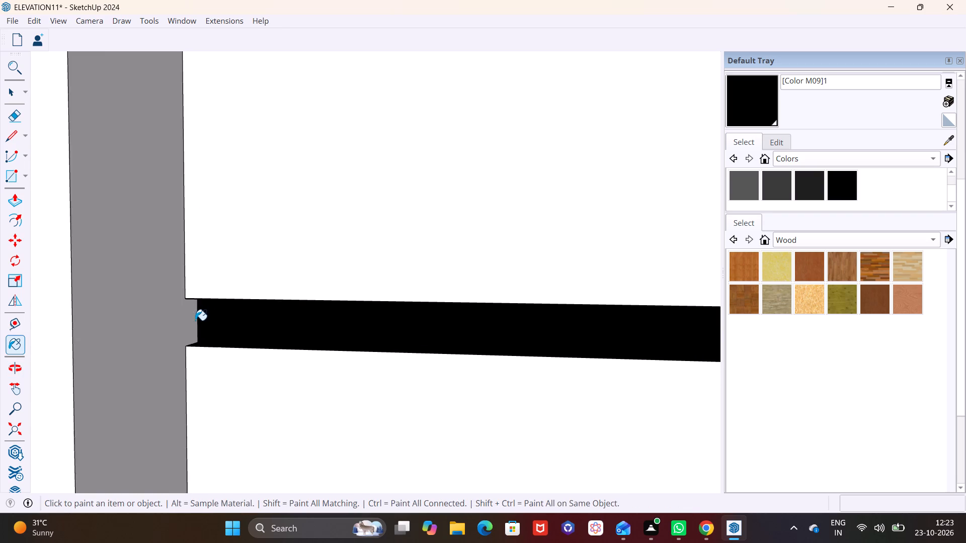
Draw a thin rectangular strip about 2 5/8" high across the grey wall between the white under-window panel and the wall corner by the entrance.
scroll(196, 328, down, 20)
scroll(196, 328, down, 8)
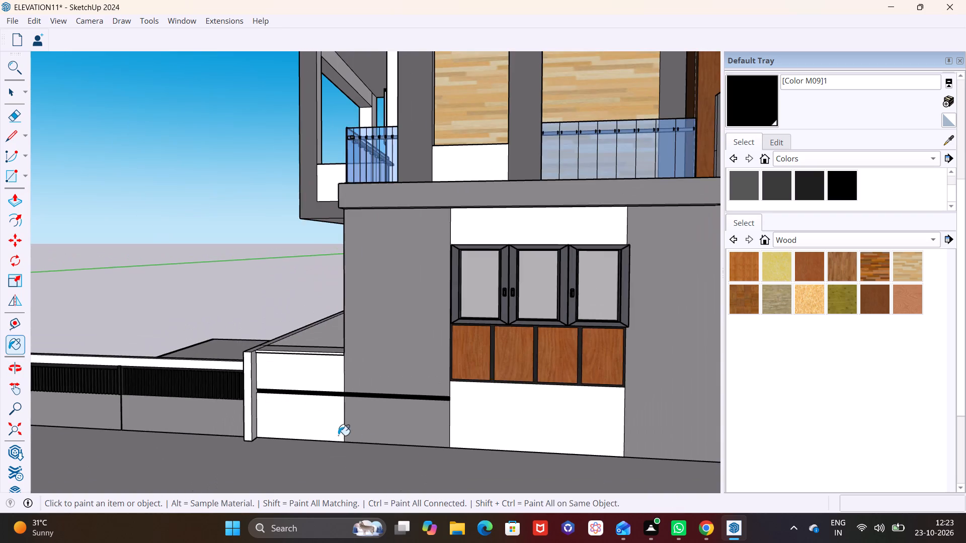
middle_drag(428, 454, 521, 436)
scroll(379, 399, down, 6)
middle_drag(372, 400, 261, 409)
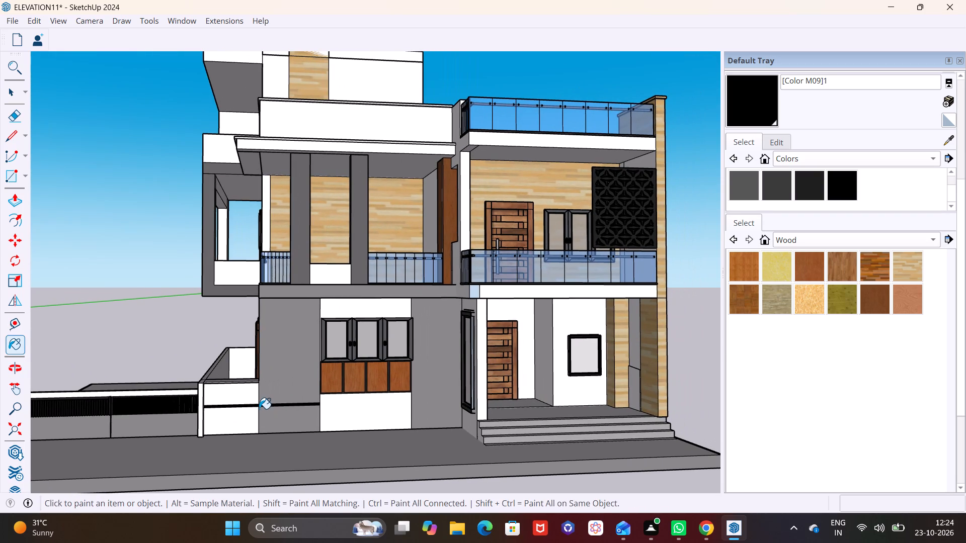
scroll(414, 408, up, 10)
scroll(372, 404, up, 1)
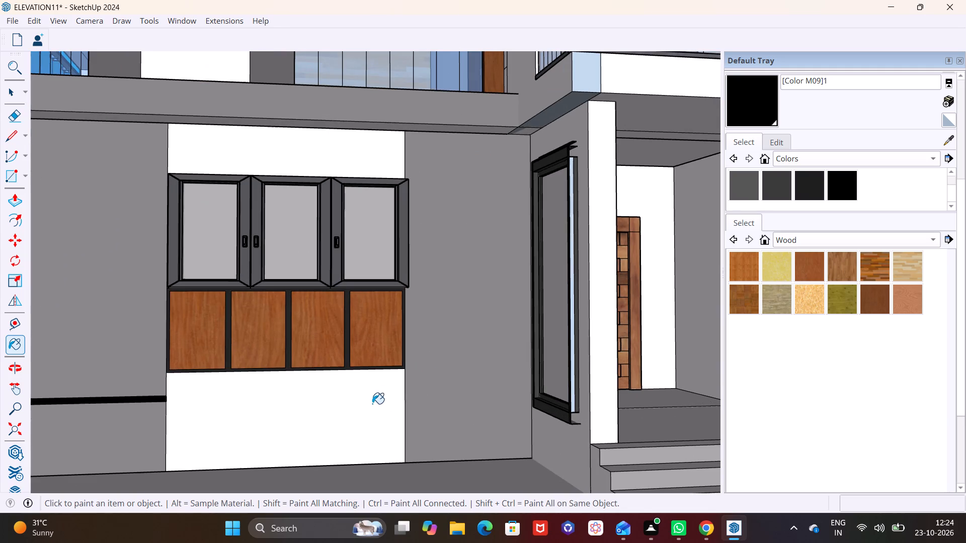
shift+middle_drag(362, 401, 344, 398)
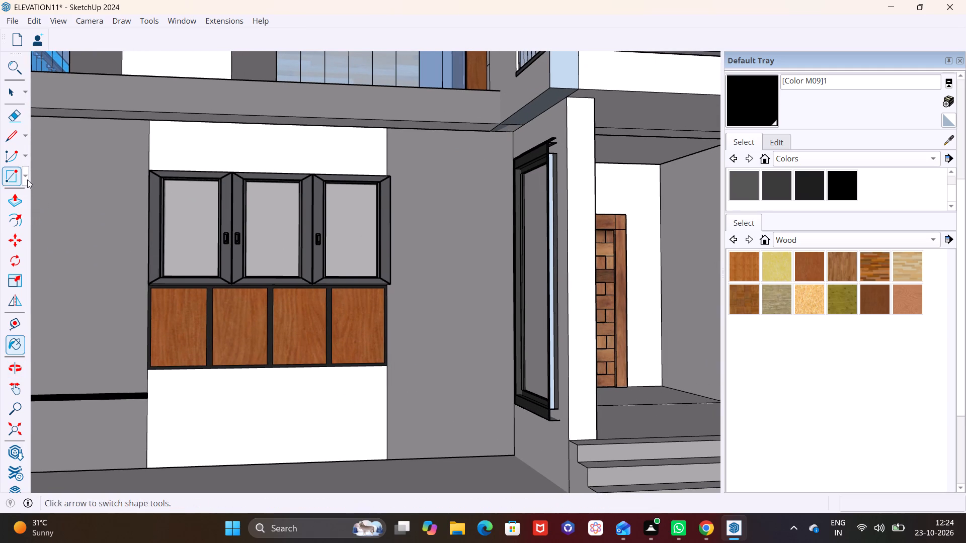
click(27, 179)
click(34, 194)
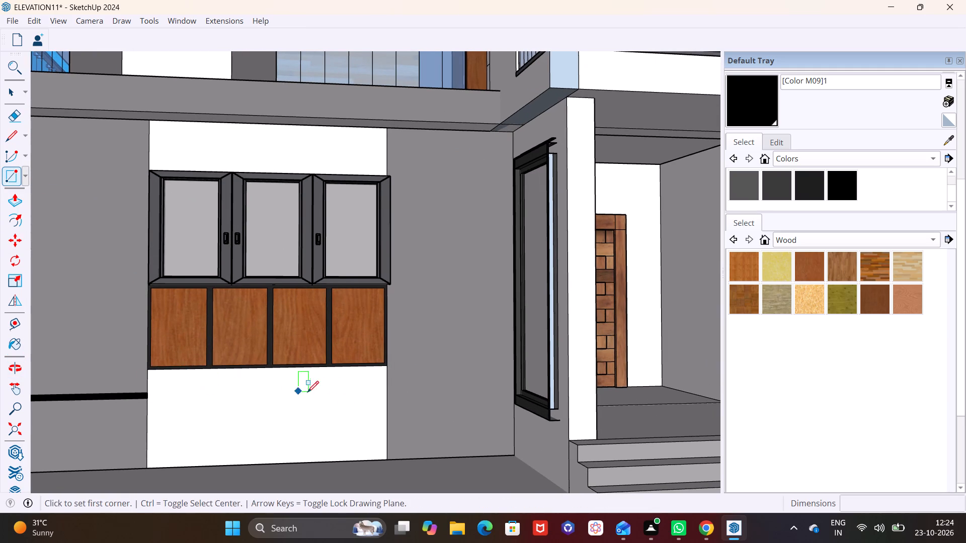
click(384, 391)
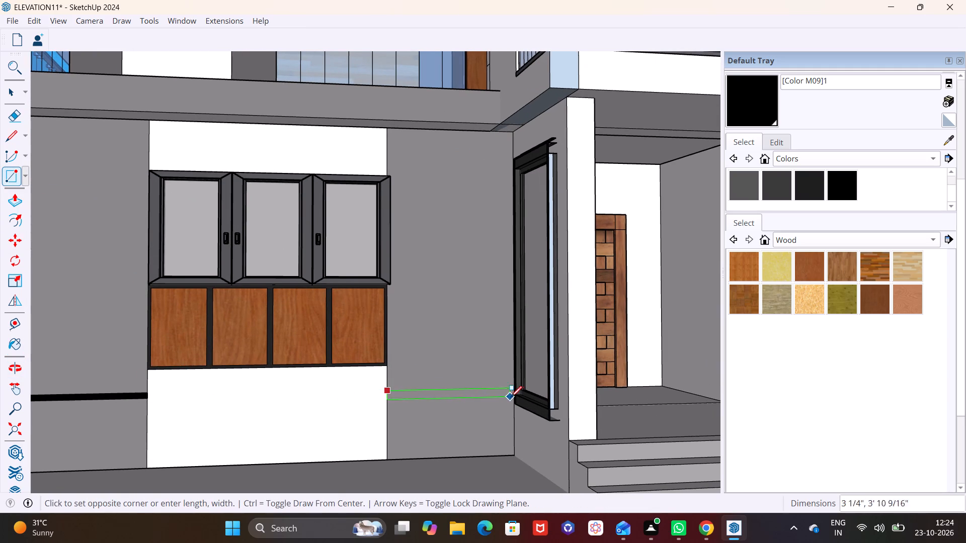
middle_drag(514, 397, 613, 391)
scroll(529, 376, up, 7)
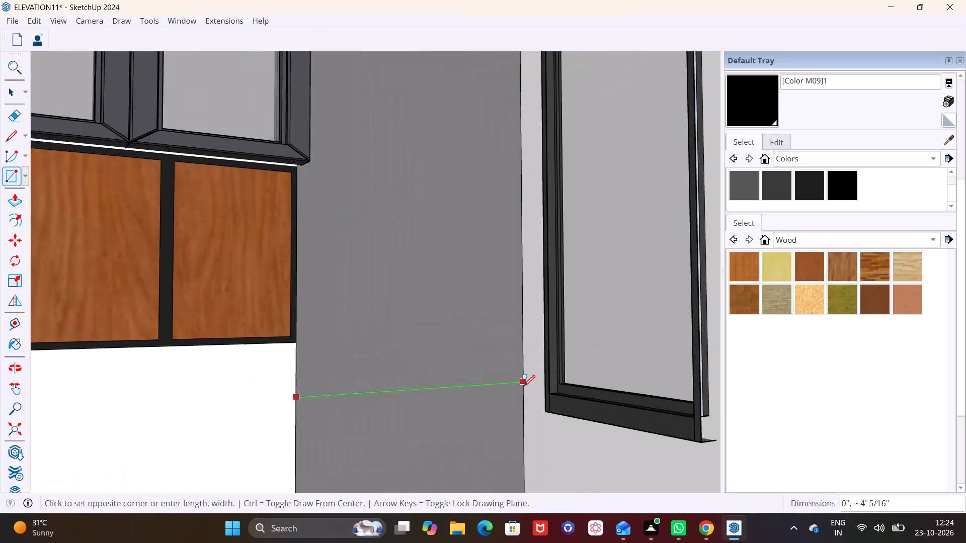
scroll(524, 386, up, 2)
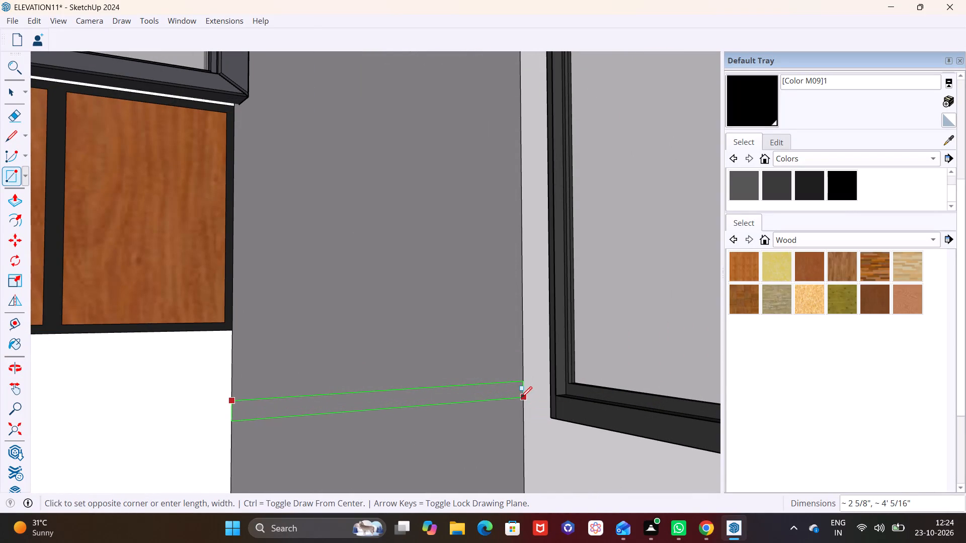
click(520, 398)
Push the strip on the grey wall inward 1 3/8" with Push/Pull to form a groove.
key(space)
click(421, 400)
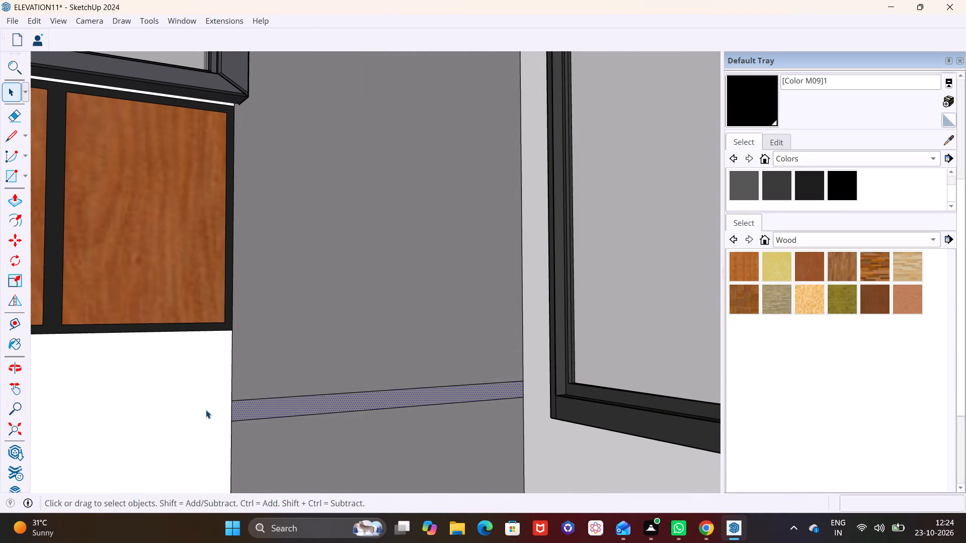
click(15, 204)
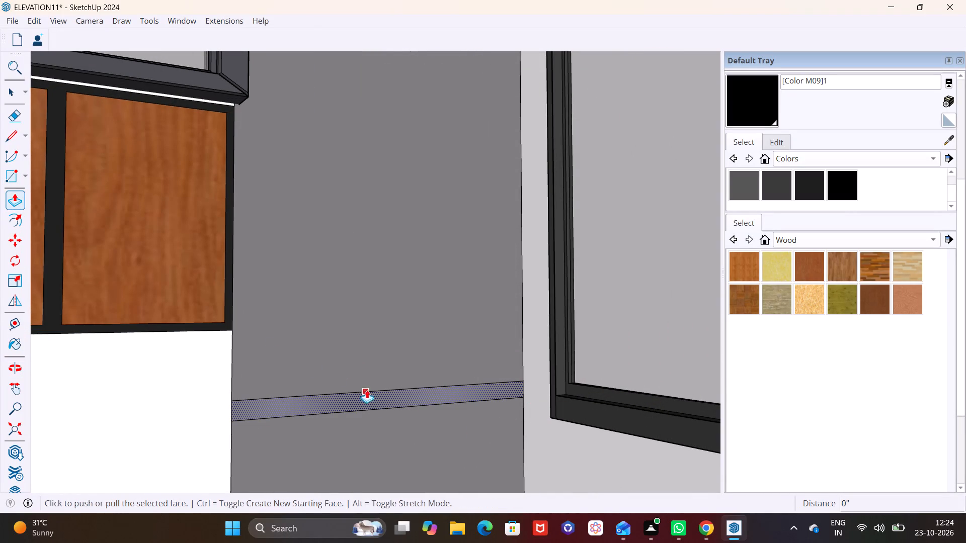
click(407, 397)
click(403, 395)
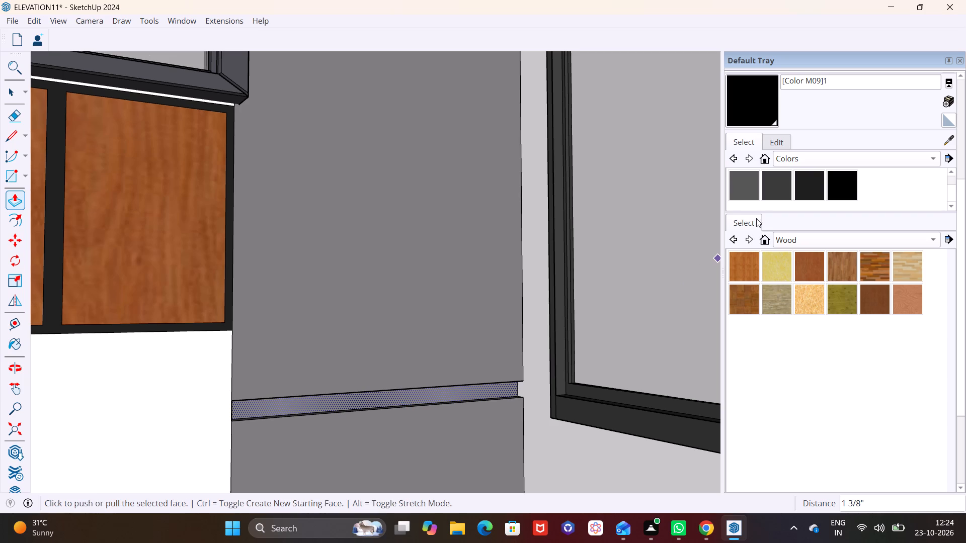
Paint the new groove's recessed front face and its upper and lower inner faces black with [Color M09]1.
click(753, 107)
click(460, 390)
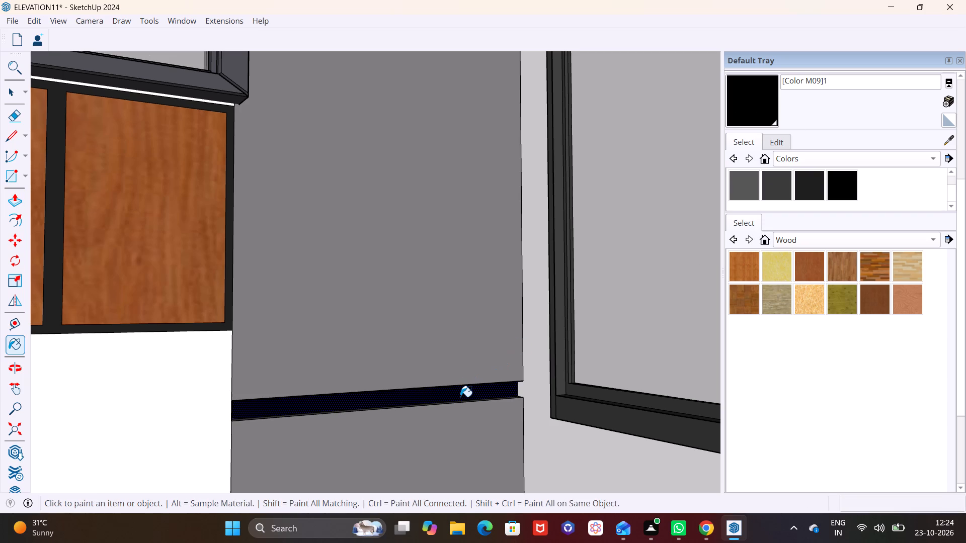
click(460, 401)
scroll(460, 401, up, 5)
middle_drag(468, 354, 474, 292)
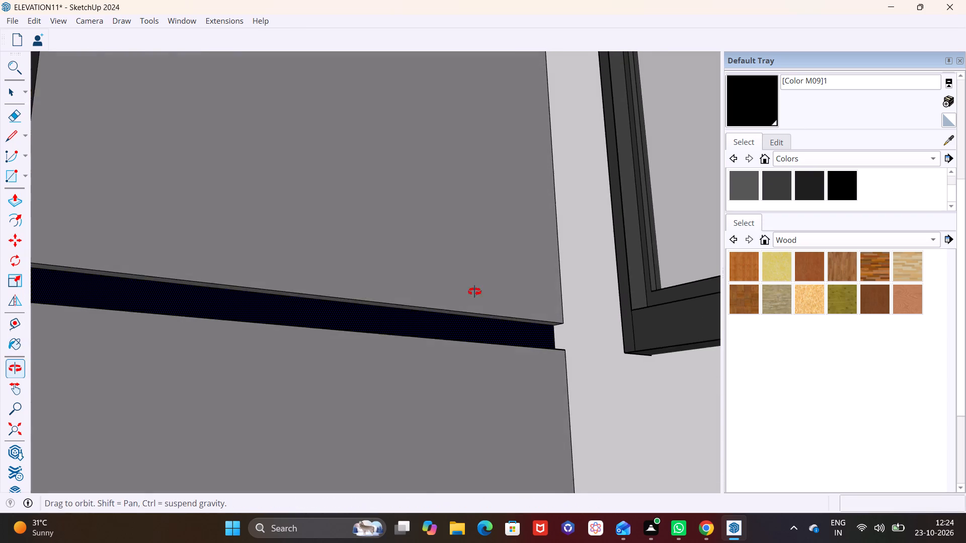
middle_drag(474, 292, 476, 283)
click(474, 300)
click(476, 299)
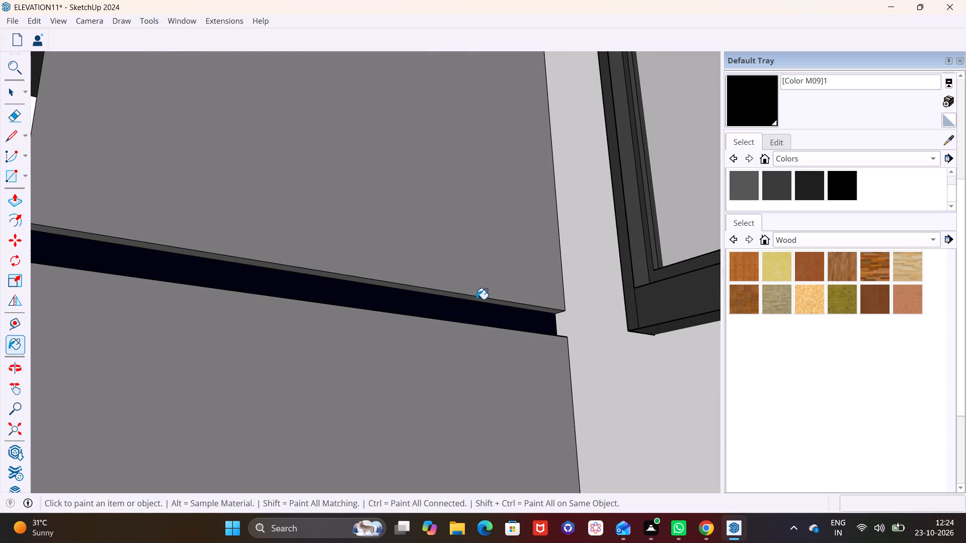
middle_drag(476, 310, 407, 487)
click(436, 443)
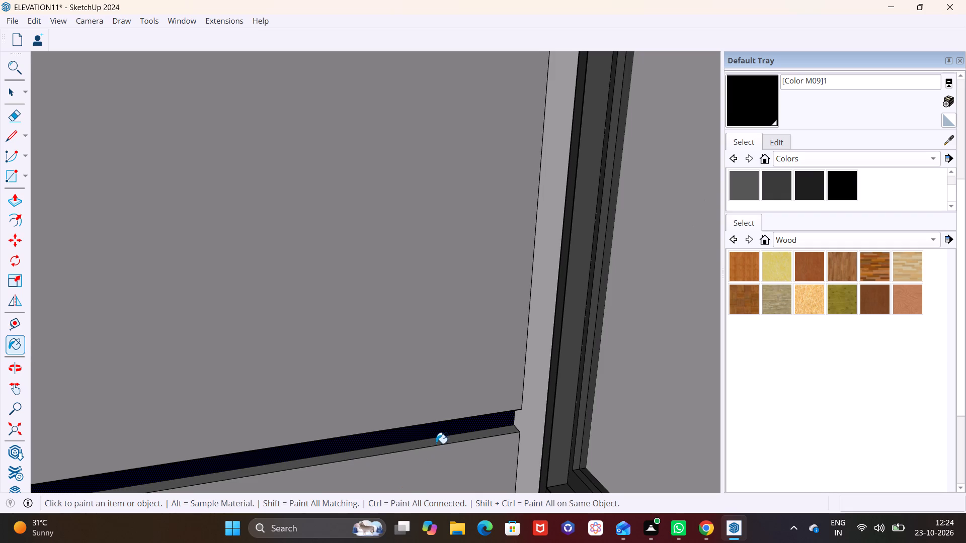
Paint the new groove's small end face beside the white under-window panel with [Color M09]1.
scroll(275, 417, down, 7)
middle_drag(296, 426, 147, 443)
middle_drag(149, 414, 399, 410)
scroll(405, 399, up, 10)
middle_drag(387, 360, 339, 338)
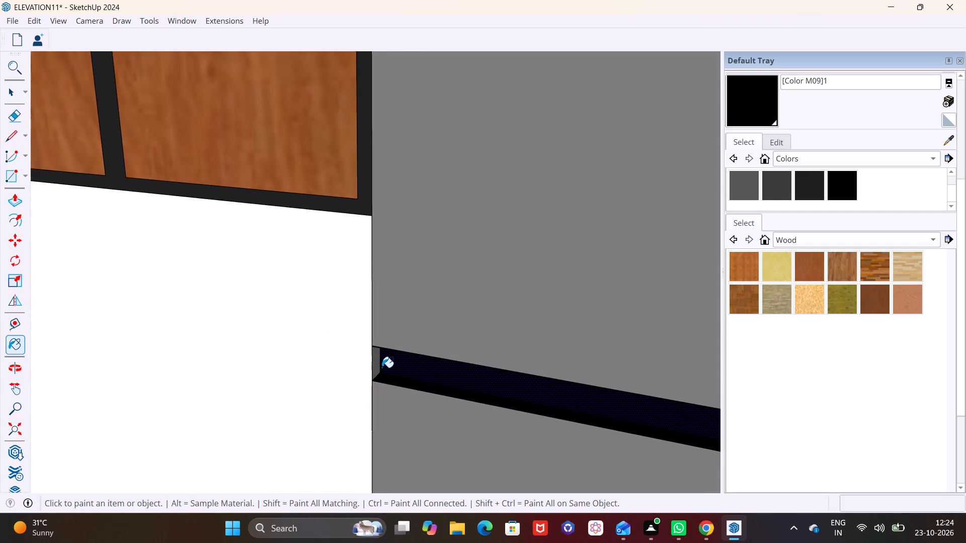
click(375, 361)
Examine the grooves on the ground-floor front walls and the whole house elevation from several angles.
middle_drag(414, 378, 488, 154)
scroll(481, 315, down, 2)
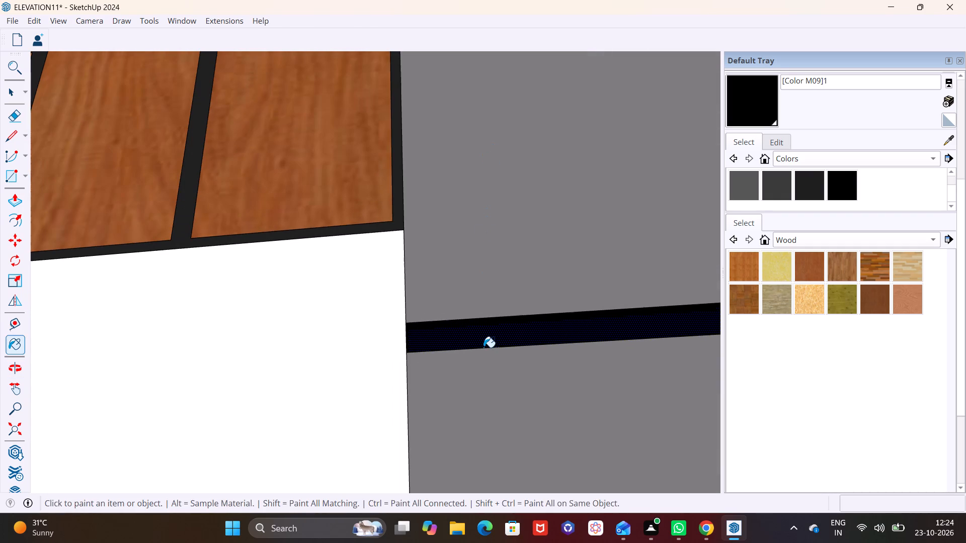
scroll(484, 347, down, 1)
key(space)
click(480, 371)
scroll(480, 372, down, 14)
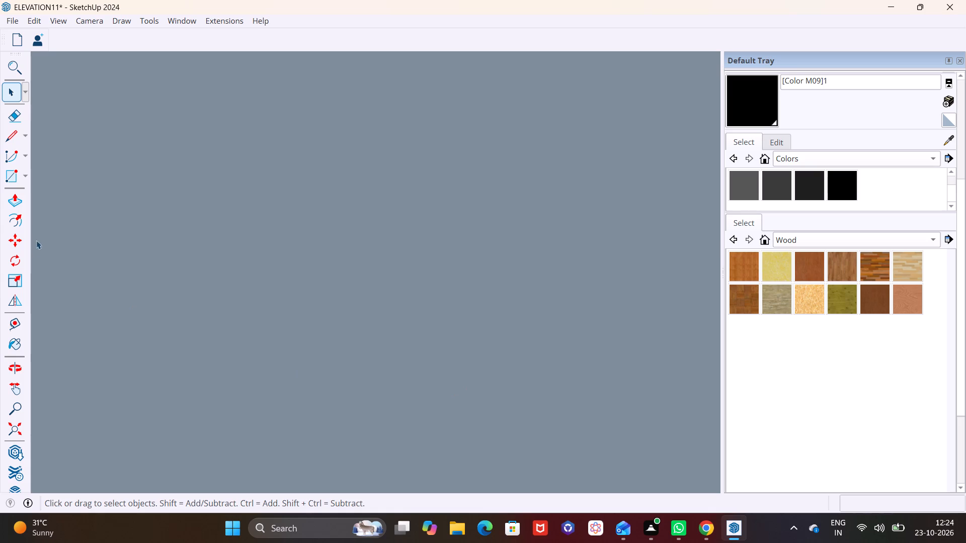
scroll(36, 240, down, 17)
scroll(182, 399, down, 13)
scroll(225, 308, down, 18)
scroll(263, 314, up, 1)
scroll(266, 313, down, 16)
middle_drag(268, 312, 296, 407)
scroll(268, 312, down, 1)
scroll(337, 339, down, 14)
middle_drag(560, 309, 528, 218)
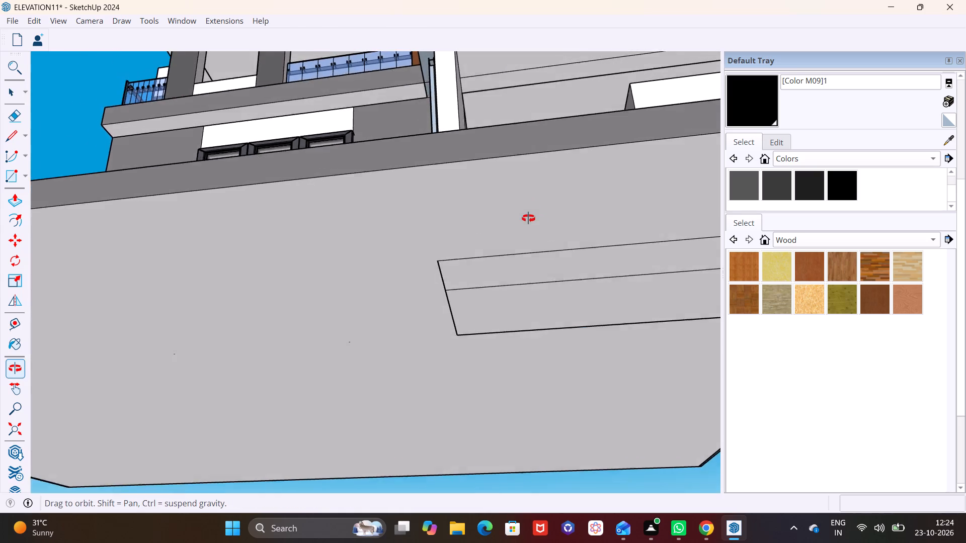
middle_drag(528, 218, 559, 396)
scroll(490, 294, down, 1)
scroll(436, 323, down, 2)
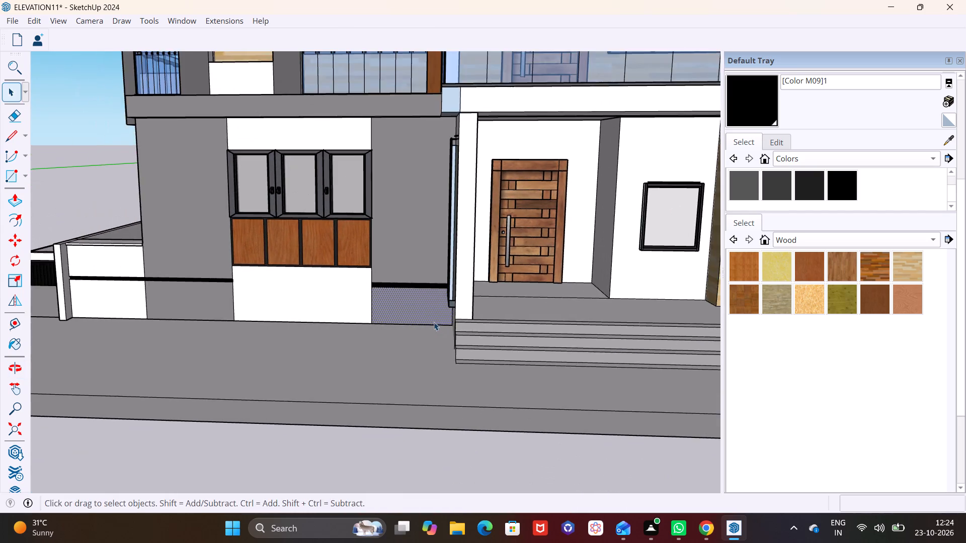
middle_drag(434, 322, 575, 298)
scroll(522, 305, down, 3)
scroll(478, 294, down, 2)
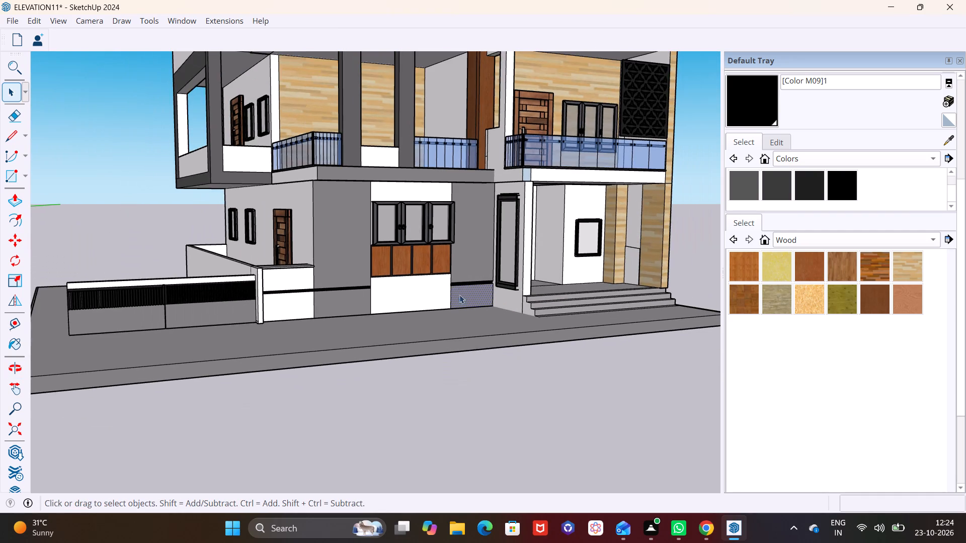
middle_click(459, 295)
scroll(458, 294, down, 7)
shift+middle_drag(449, 313, 392, 379)
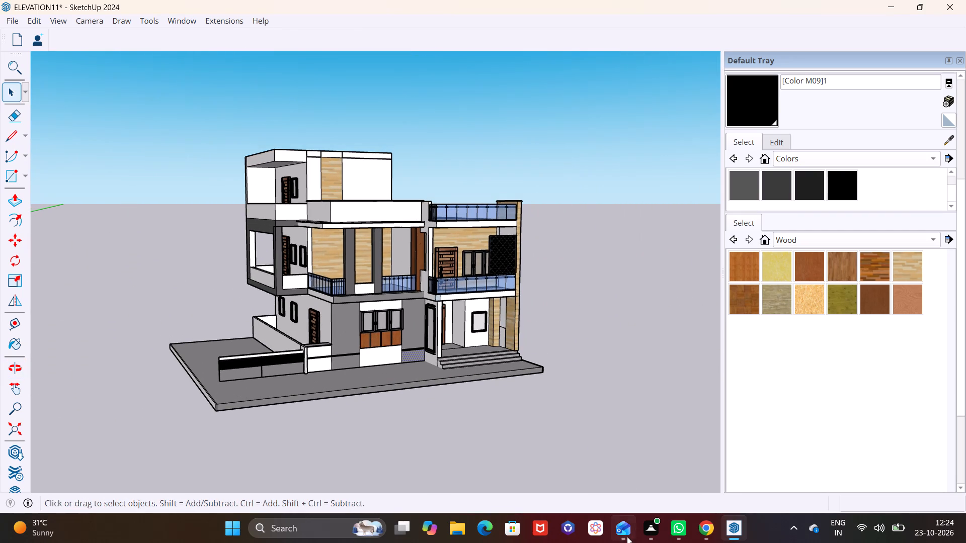
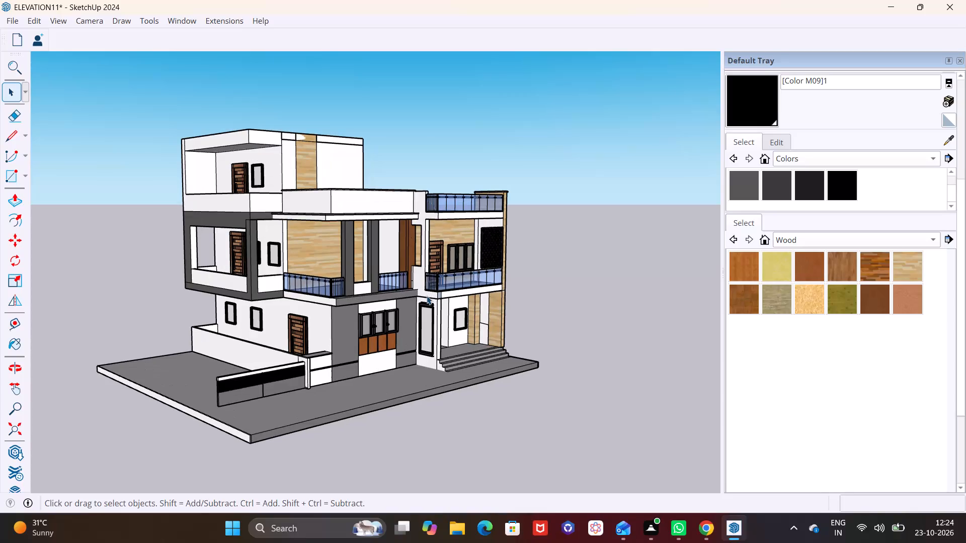
Paint the top-floor front wall sections beside the wood strip, including the band above, with dark grey Color M06.
middle_drag(397, 289, 381, 308)
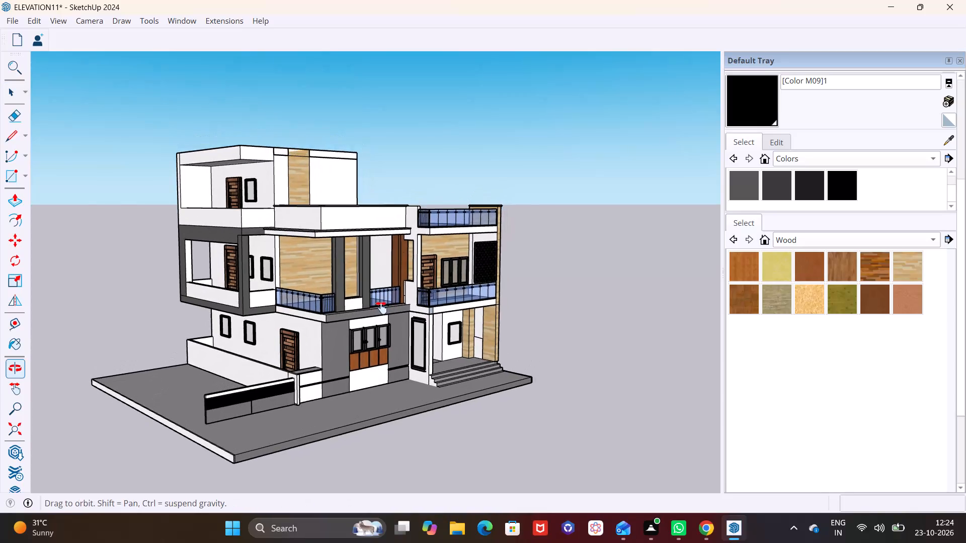
middle_drag(381, 308, 374, 326)
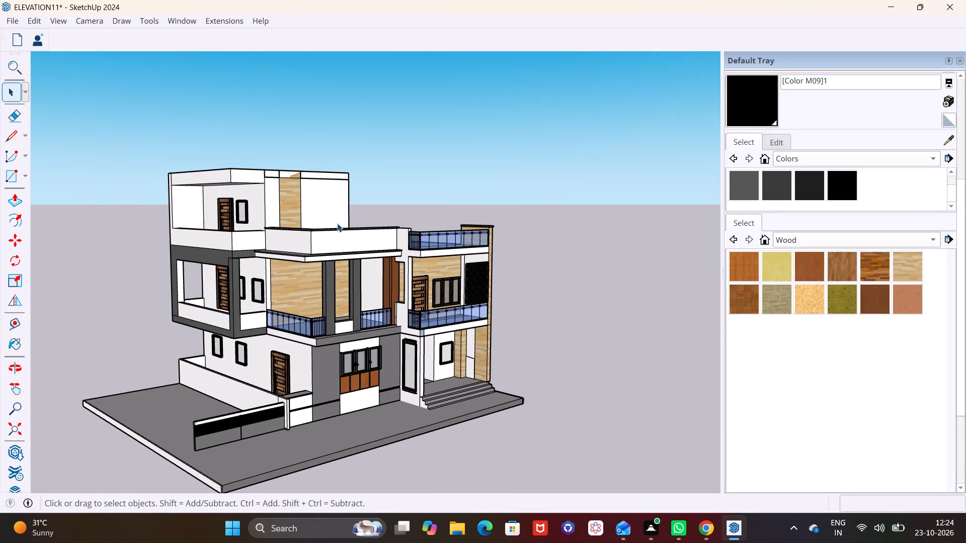
middle_drag(298, 224, 341, 240)
middle_drag(320, 246, 342, 232)
middle_click(299, 230)
scroll(264, 195, up, 2)
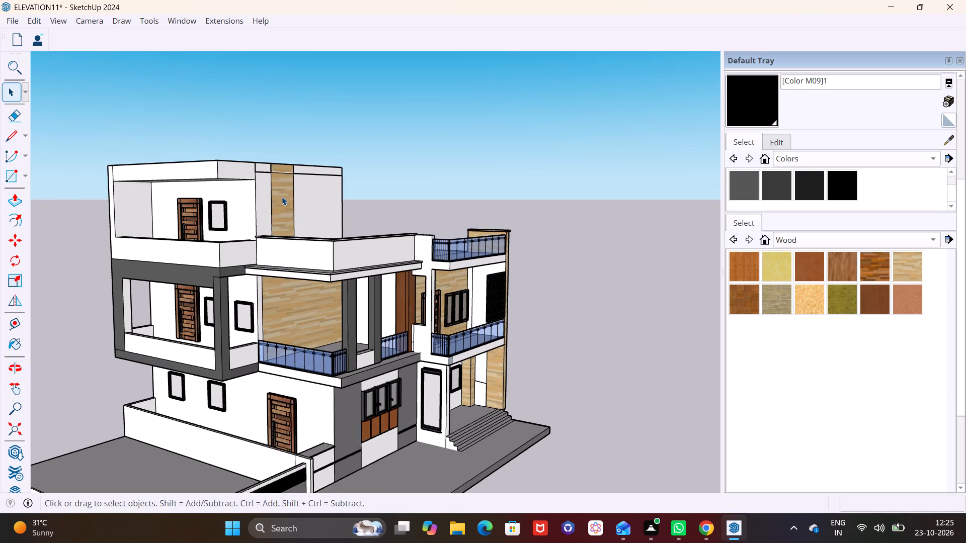
scroll(282, 197, up, 2)
scroll(323, 200, up, 1)
click(750, 194)
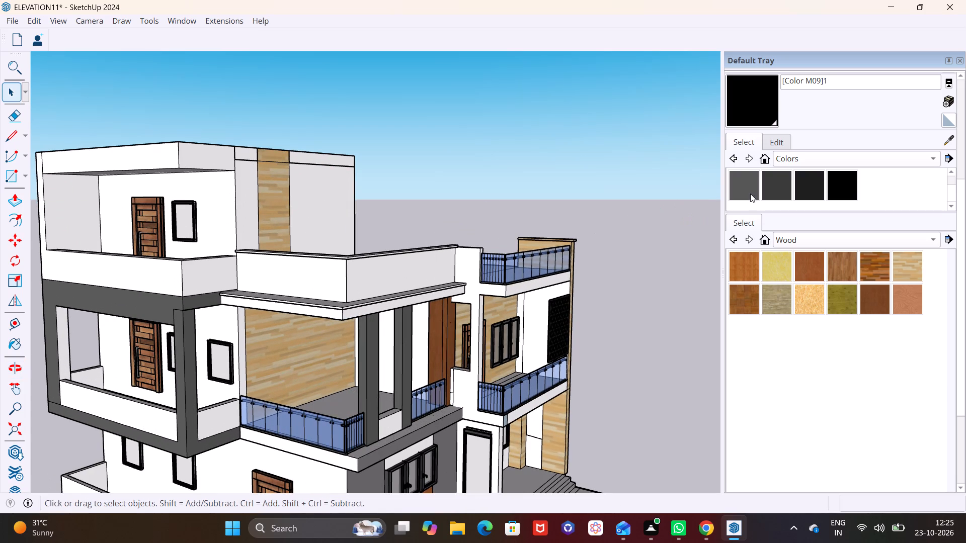
click(314, 194)
click(248, 189)
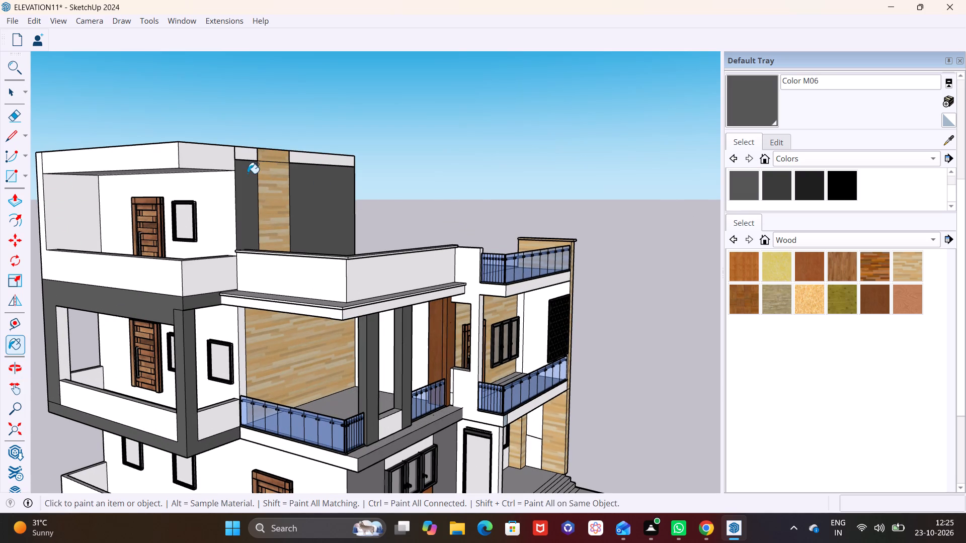
click(254, 156)
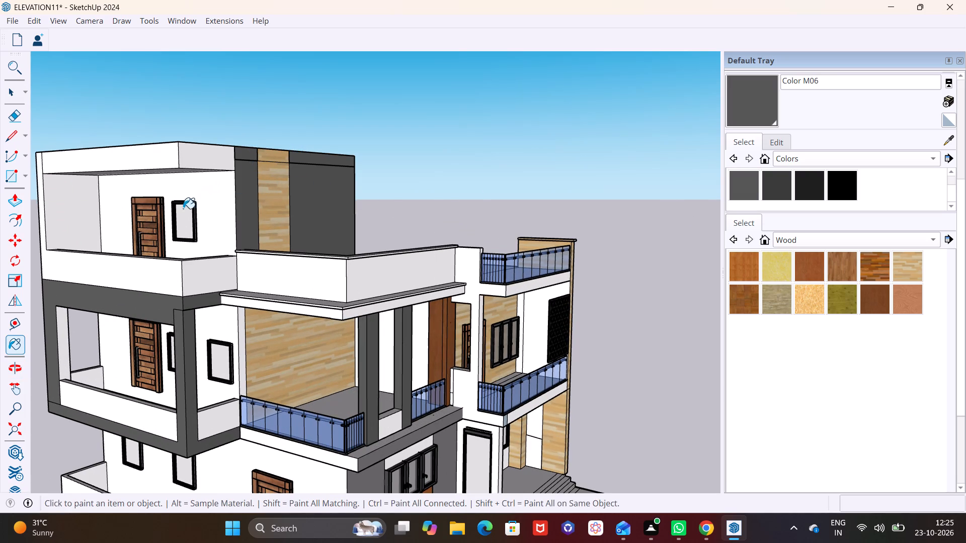
Draw a horizontal rectangle about 6' 2 5/8" by 1' 1 1/8" on the top floor's grey wall, beside the wood strip.
middle_drag(239, 188, 218, 179)
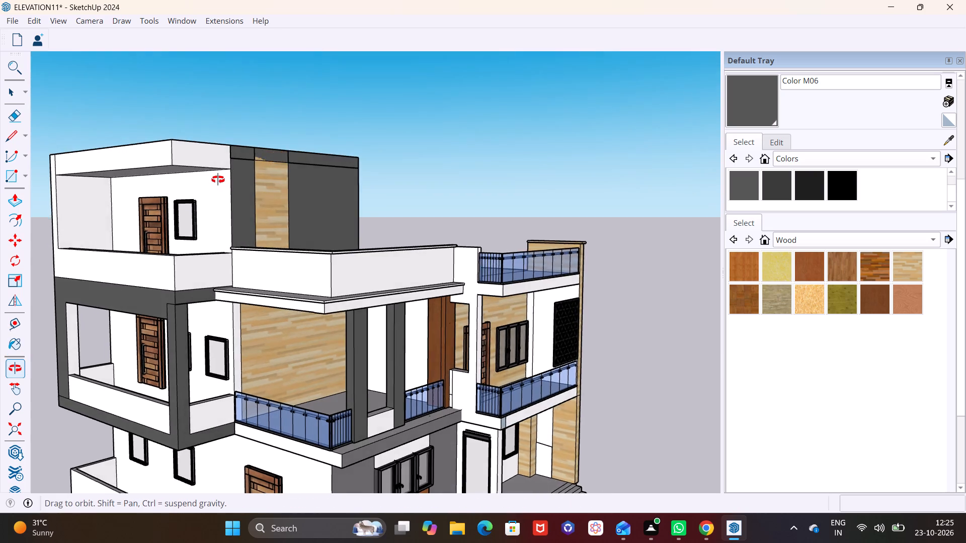
middle_drag(218, 179, 182, 202)
scroll(276, 195, up, 4)
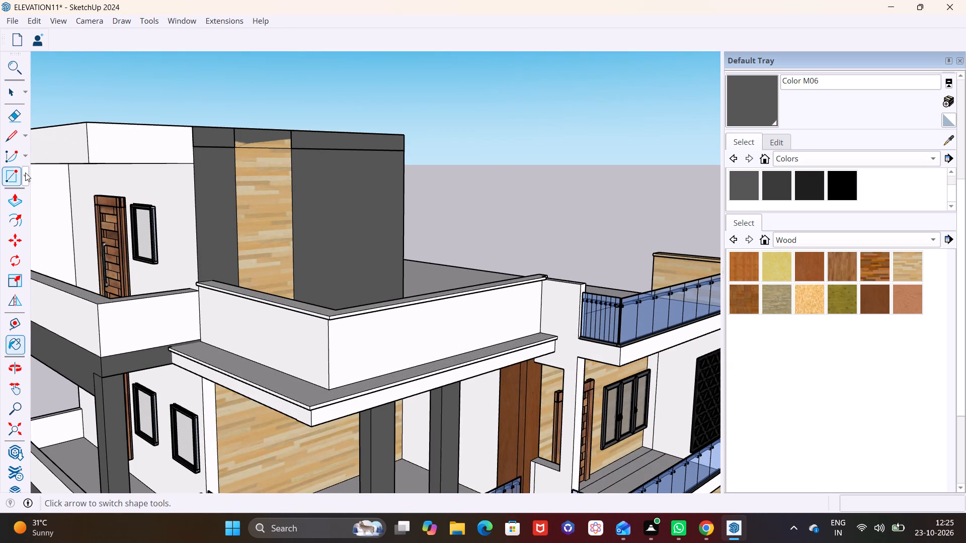
click(27, 180)
drag(36, 193, 29, 192)
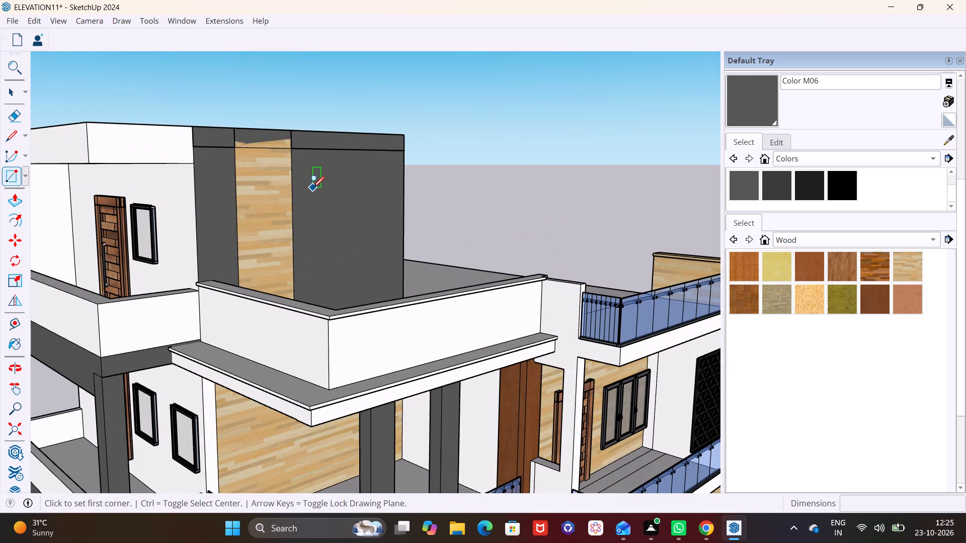
click(320, 187)
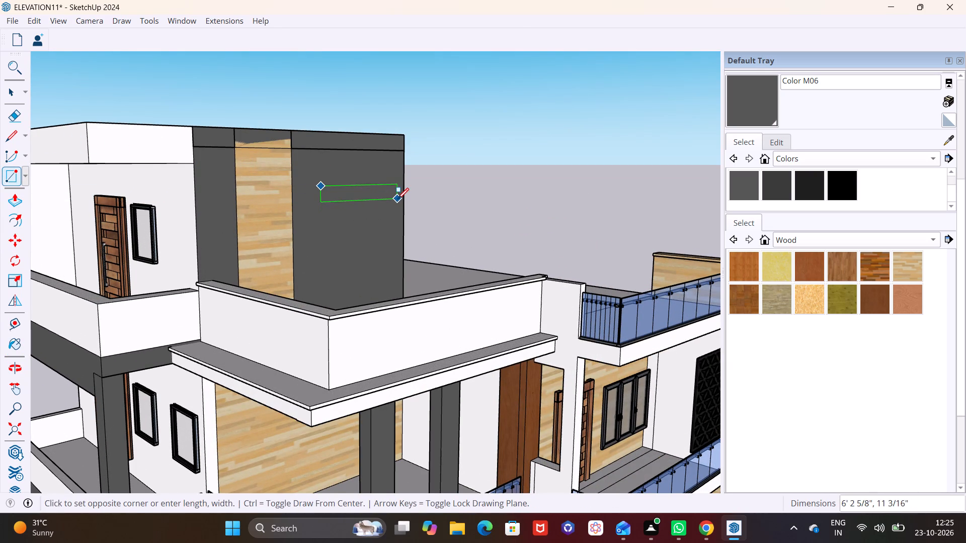
click(397, 202)
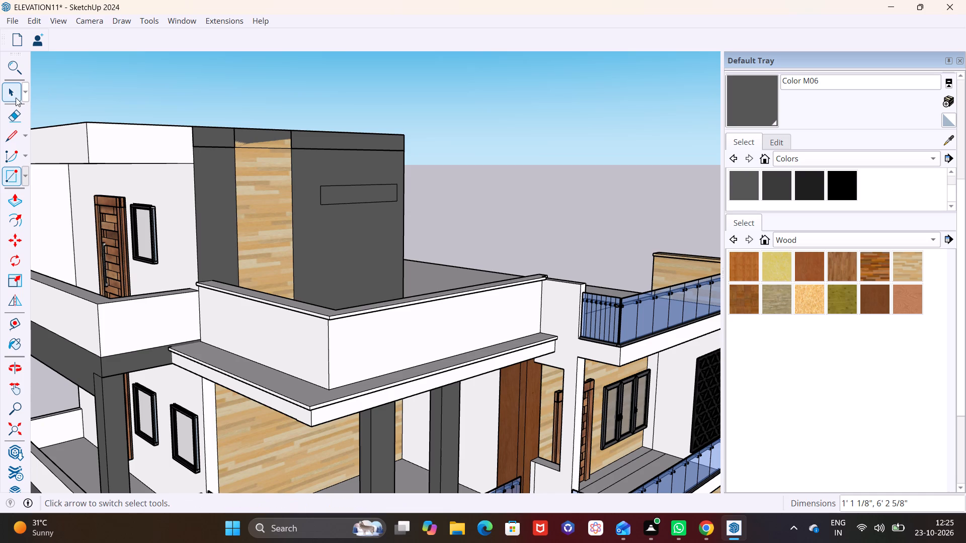
Extrude the rectangle outward about 1' 1 7/16" with Push/Pull to form a projecting bar.
click(12, 98)
click(340, 196)
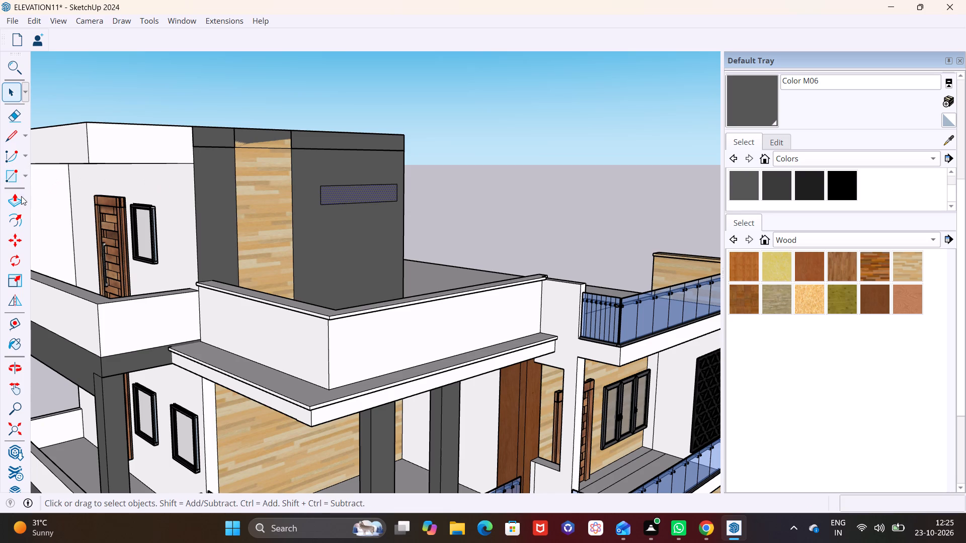
click(21, 196)
click(351, 199)
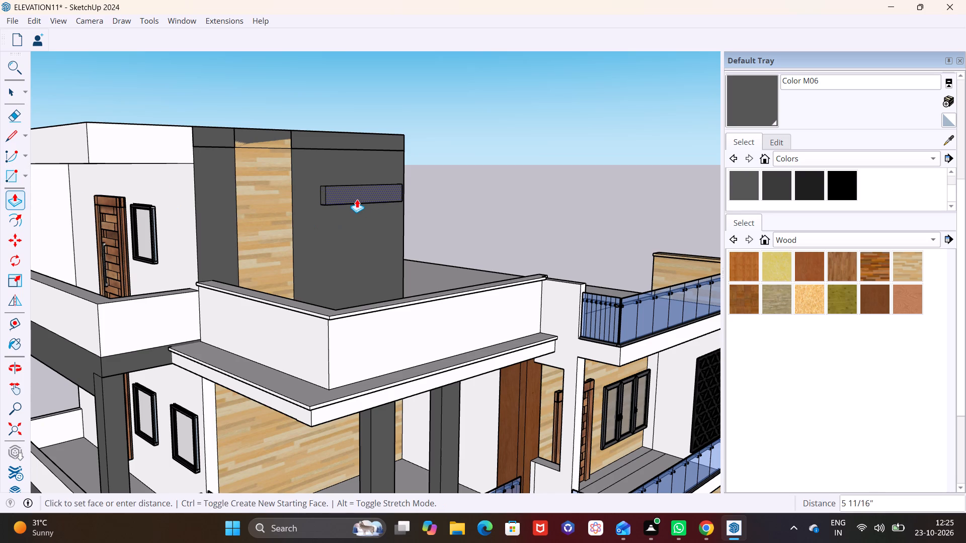
click(363, 199)
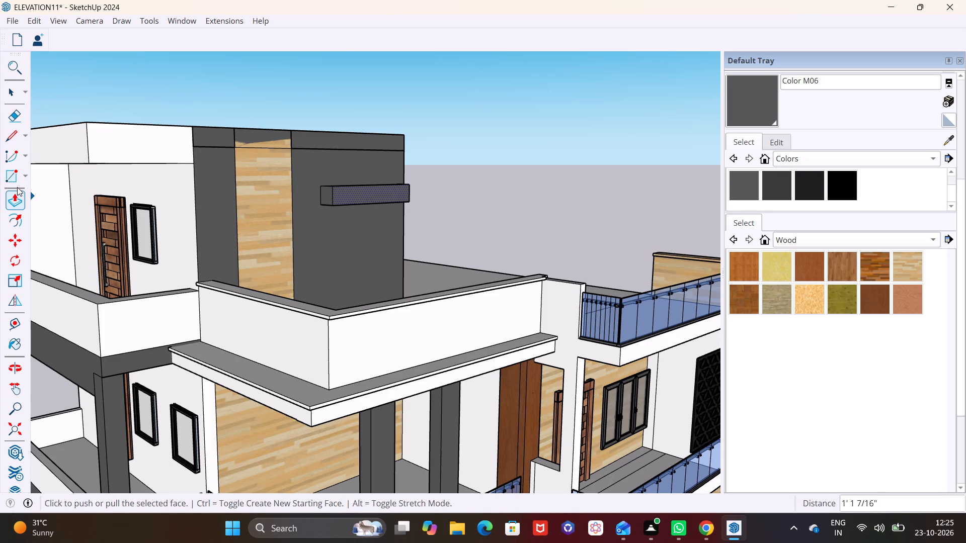
Push the projecting bar's front face back toward the wall by about 2 11/16".
middle_drag(354, 197, 328, 133)
scroll(328, 134, up, 1)
scroll(393, 209, up, 11)
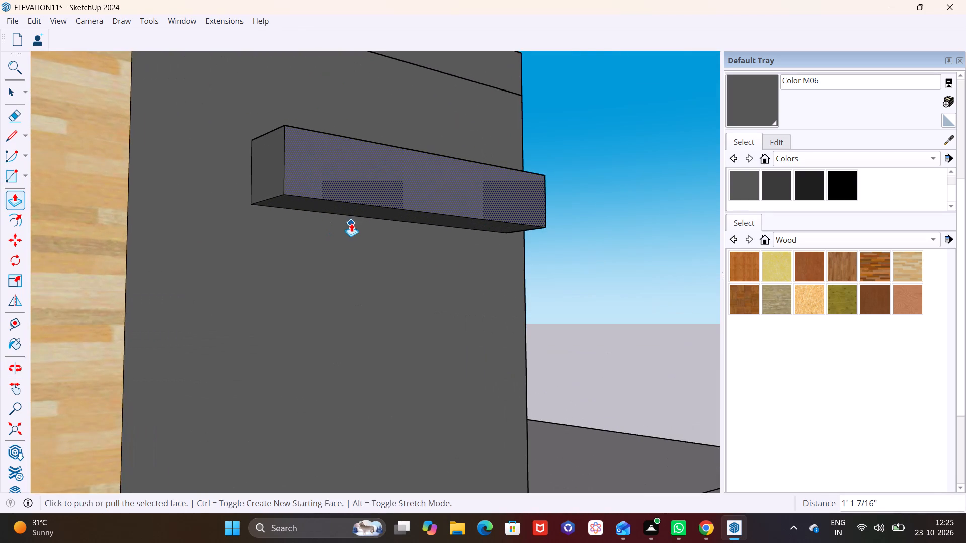
middle_drag(351, 223, 359, 192)
click(0, 93)
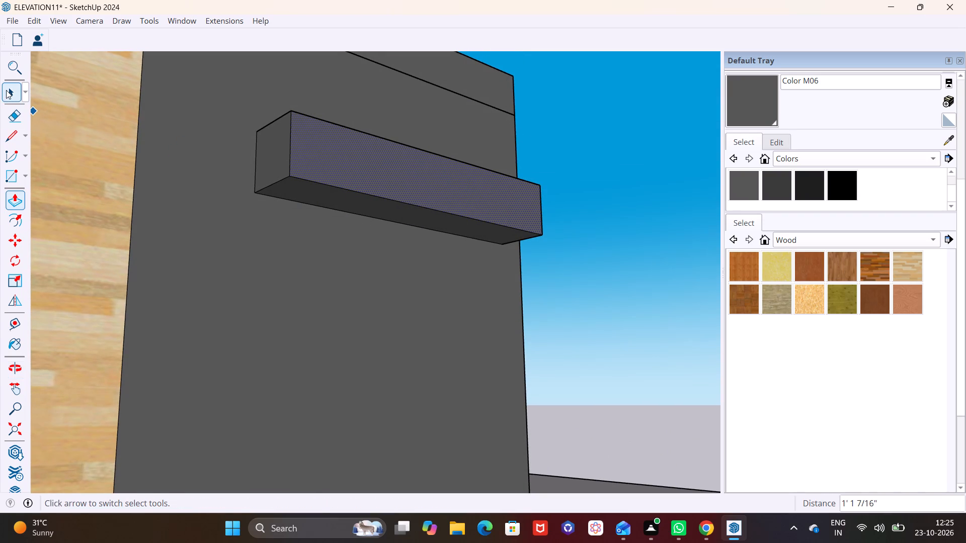
click(6, 90)
click(319, 193)
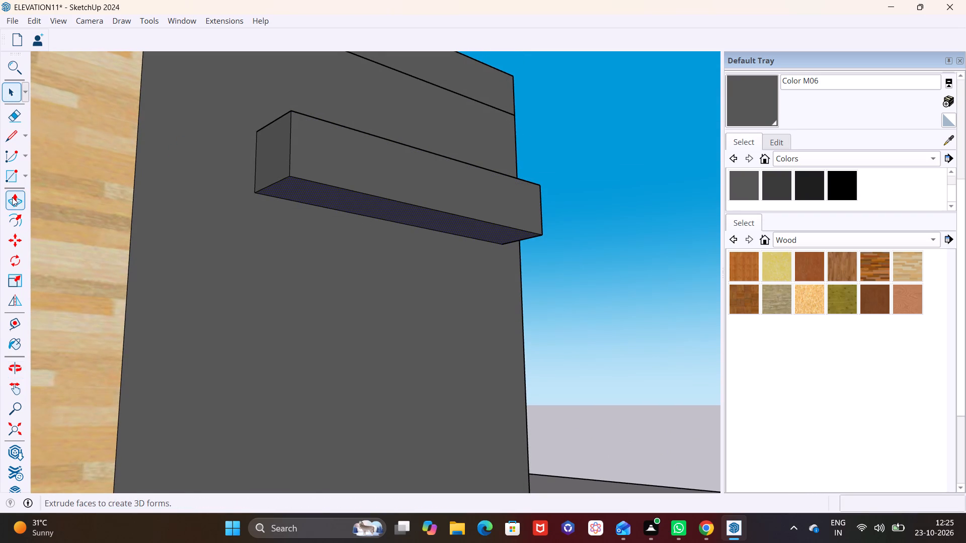
click(326, 165)
click(18, 203)
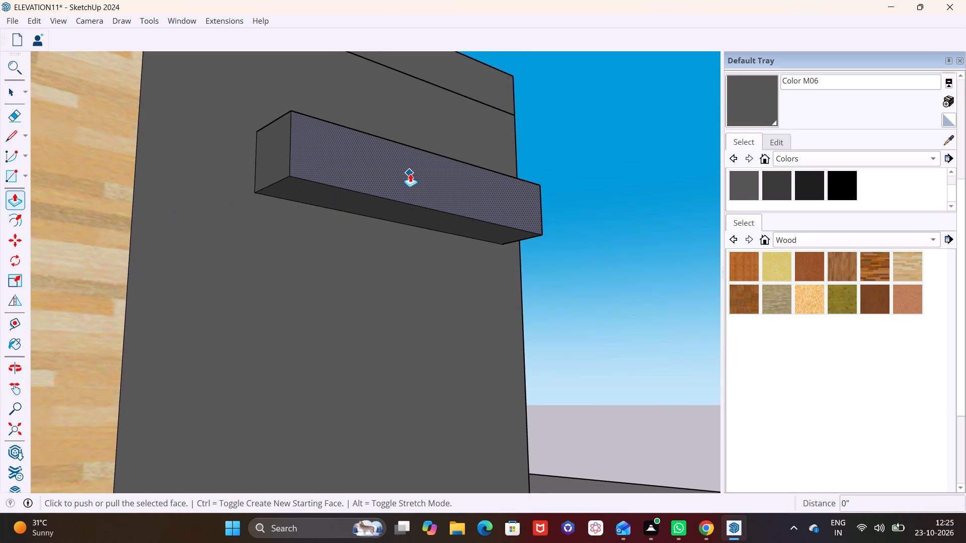
click(404, 173)
click(395, 172)
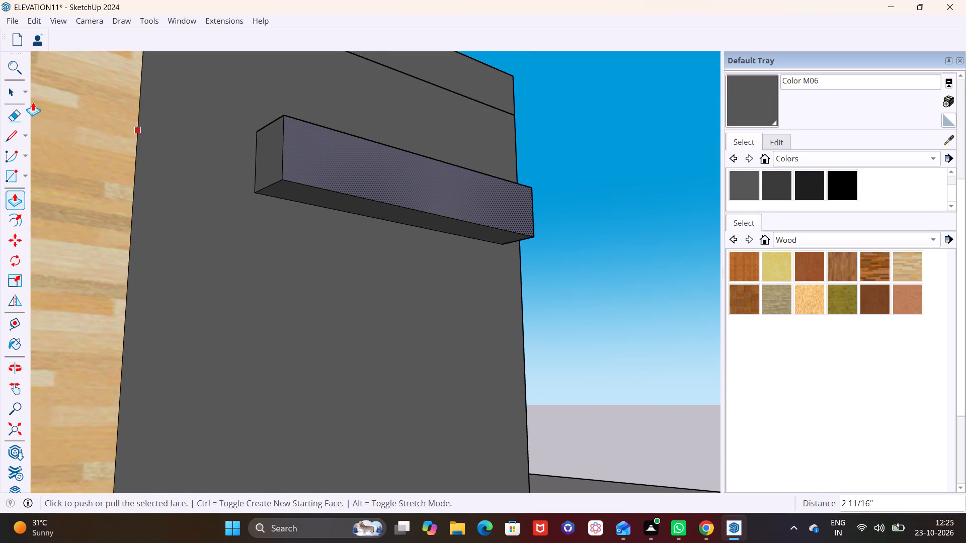
Push the bar's underside up about 6 7/8" to make the bar thinner.
click(3, 86)
click(309, 196)
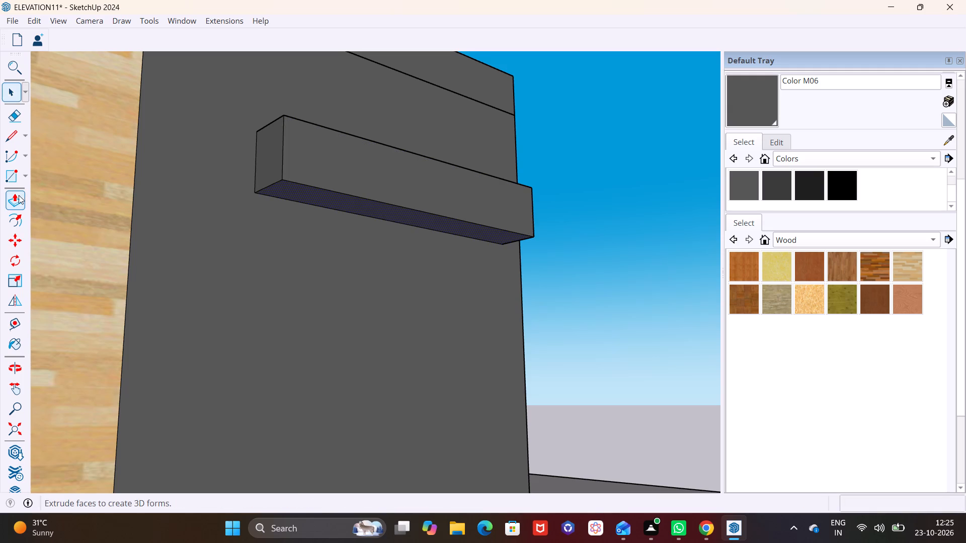
click(18, 195)
click(338, 207)
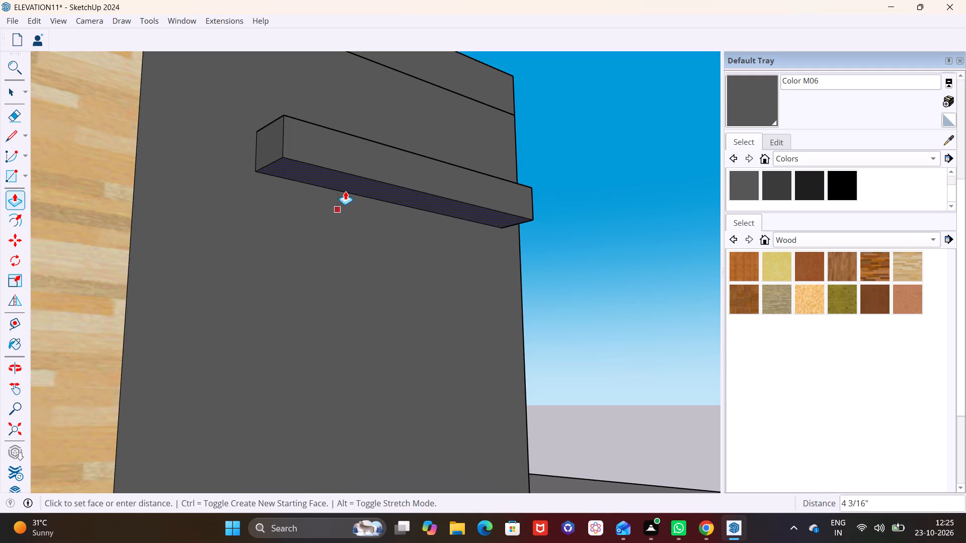
click(346, 180)
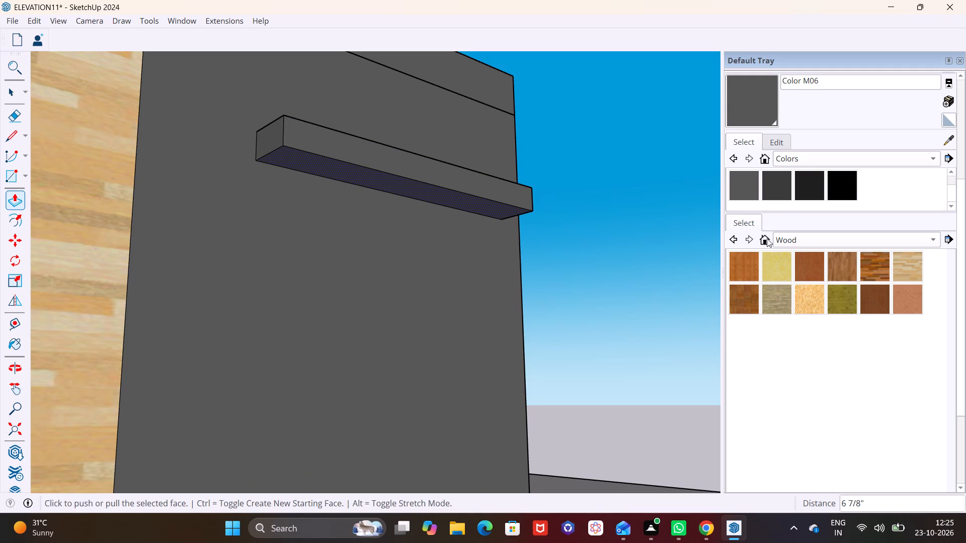
Paint the exposed faces of the projecting bar white with Color M00.
scroll(757, 186, up, 1)
click(745, 188)
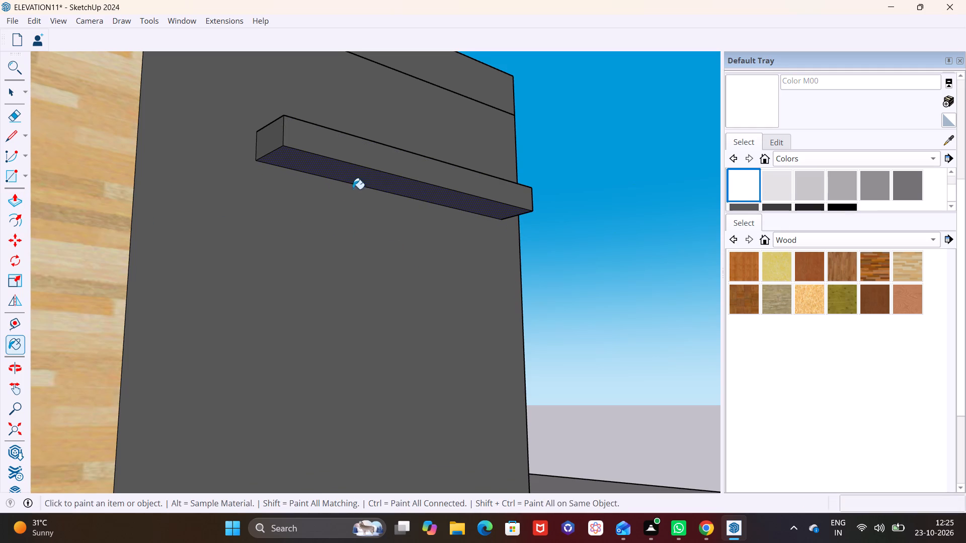
click(371, 171)
click(375, 162)
click(267, 136)
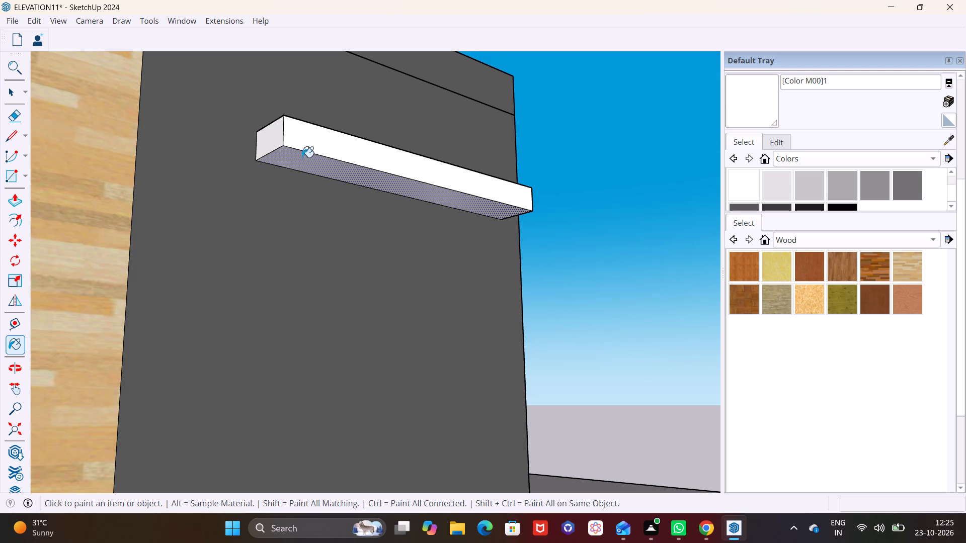
middle_drag(300, 167, 212, 375)
click(291, 221)
middle_drag(637, 204, 421, 210)
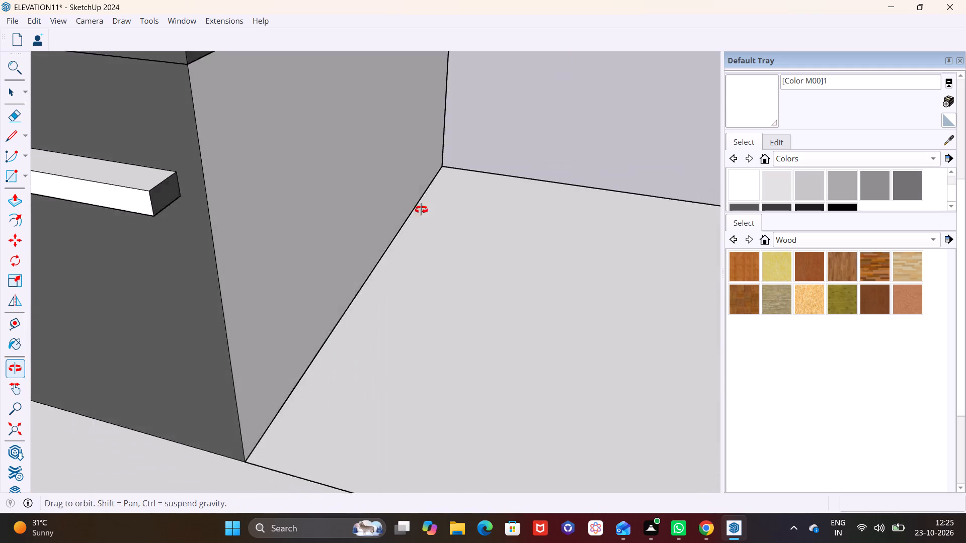
middle_drag(421, 210, 392, 210)
click(100, 170)
middle_drag(124, 133, 202, 80)
middle_drag(32, 216, 248, 137)
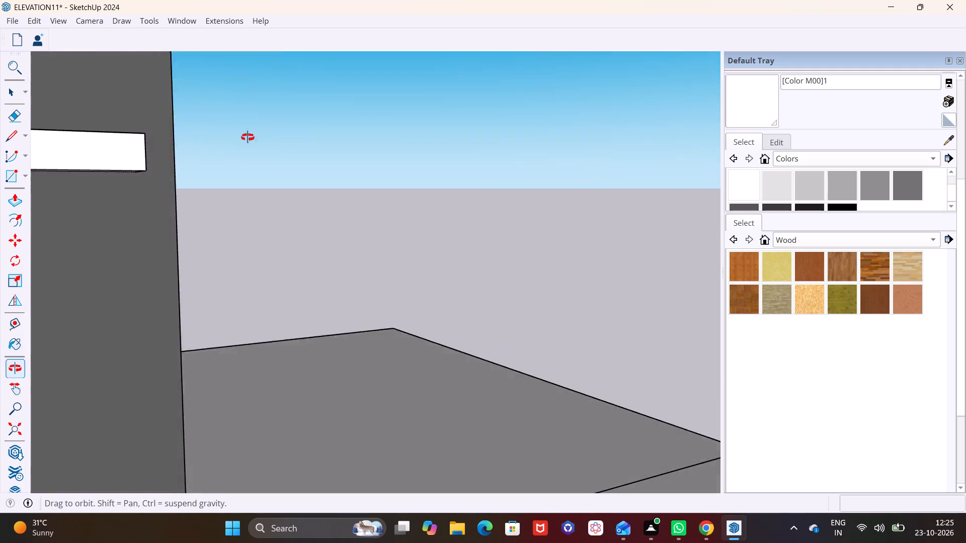
middle_drag(248, 137, 320, 104)
scroll(181, 163, down, 16)
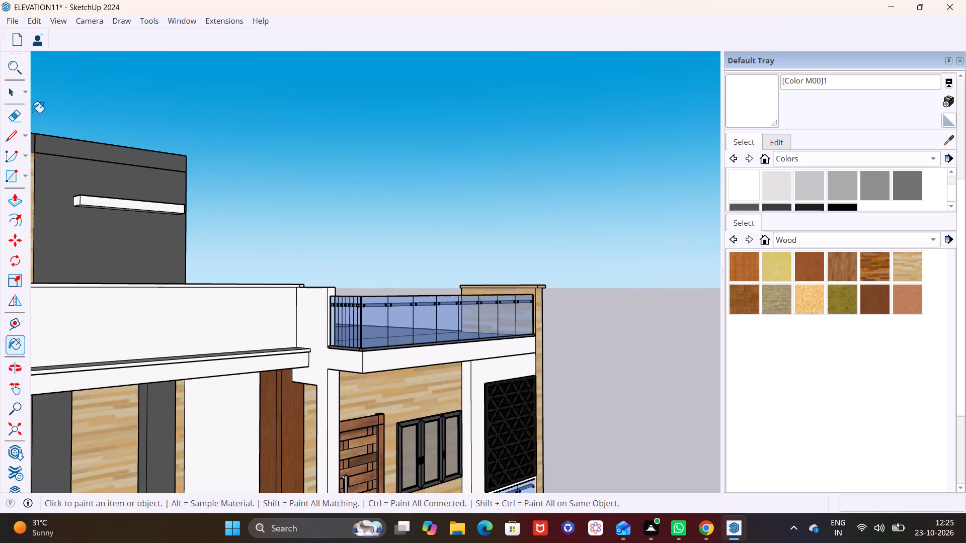
click(17, 98)
Examine the whole house elevation from several angles to check the grey top-floor wall and its white bar.
scroll(106, 253, down, 2)
middle_drag(170, 303, 129, 313)
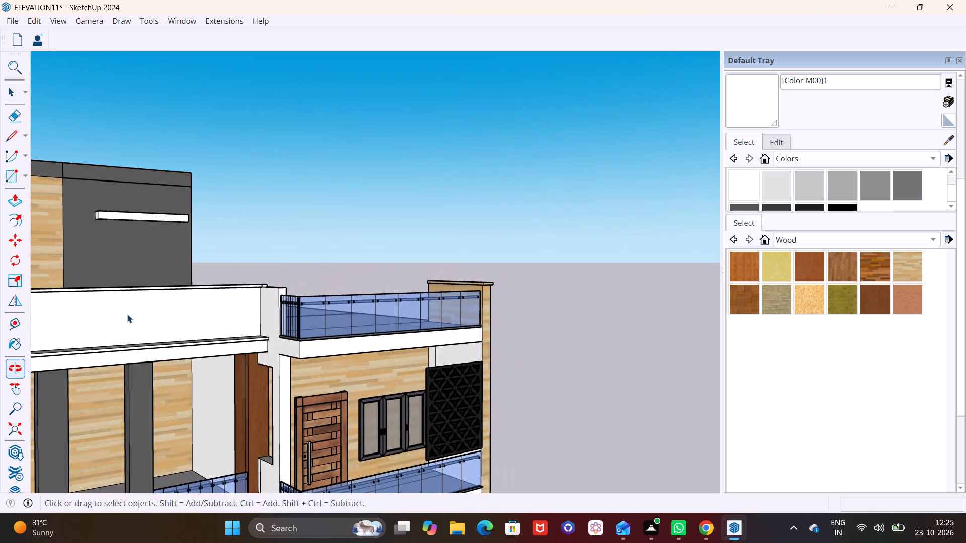
scroll(129, 315, down, 11)
middle_drag(169, 331, 310, 290)
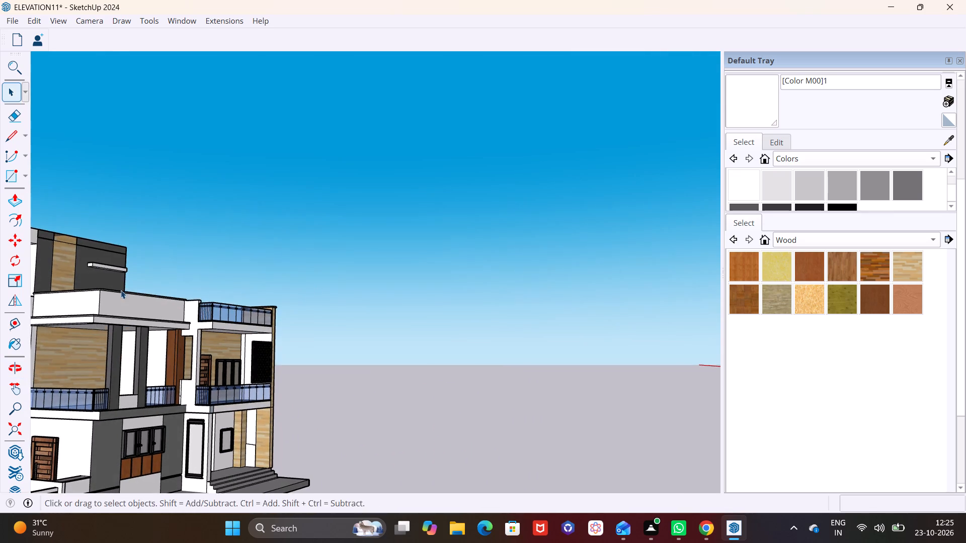
middle_drag(120, 291, 336, 262)
middle_drag(289, 286, 224, 300)
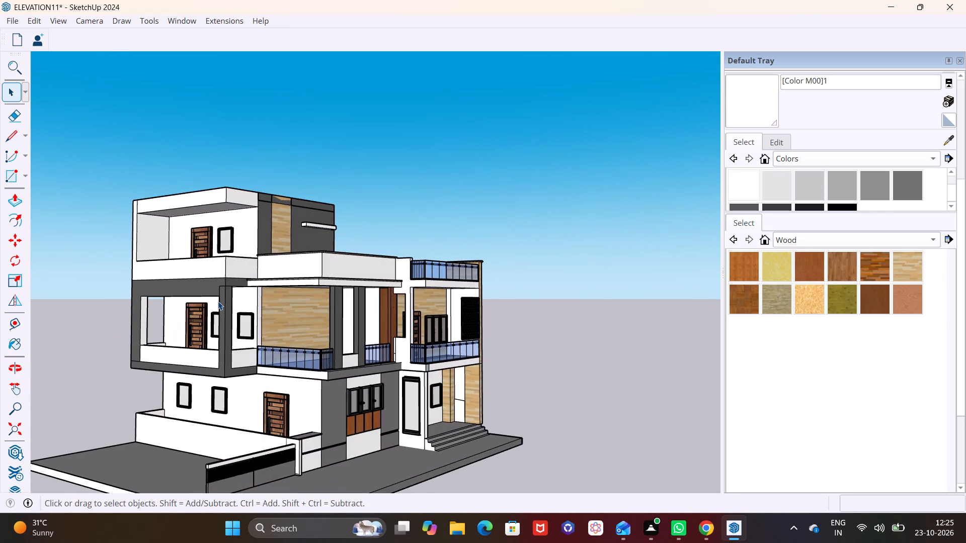
scroll(318, 233, up, 1)
scroll(313, 233, down, 3)
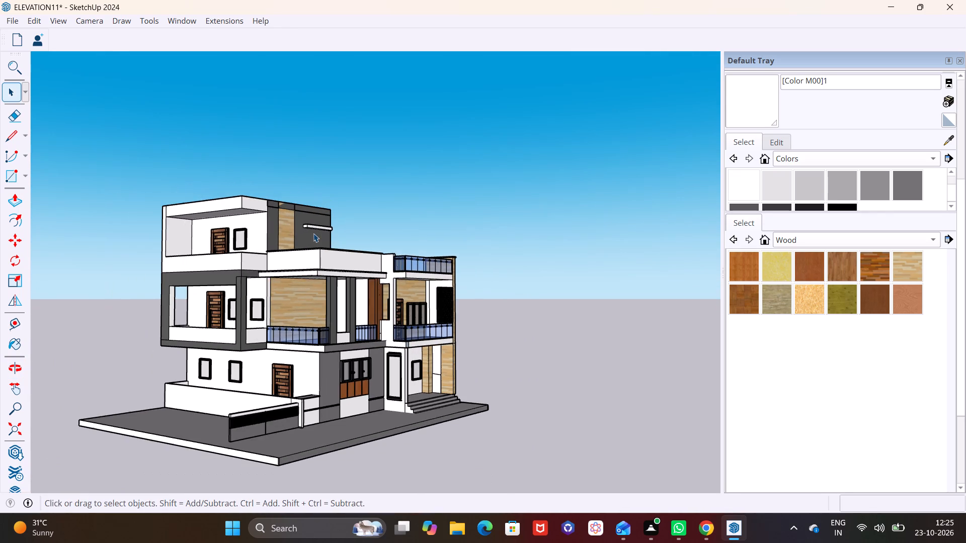
shift+middle_drag(308, 237, 277, 314)
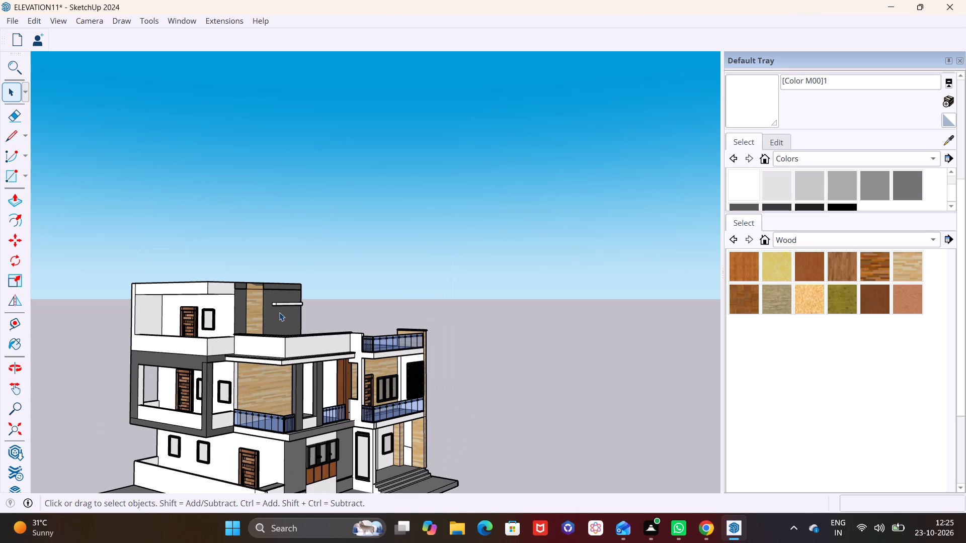
middle_drag(279, 312, 303, 267)
shift+middle_drag(309, 366, 358, 279)
middle_drag(345, 308, 339, 331)
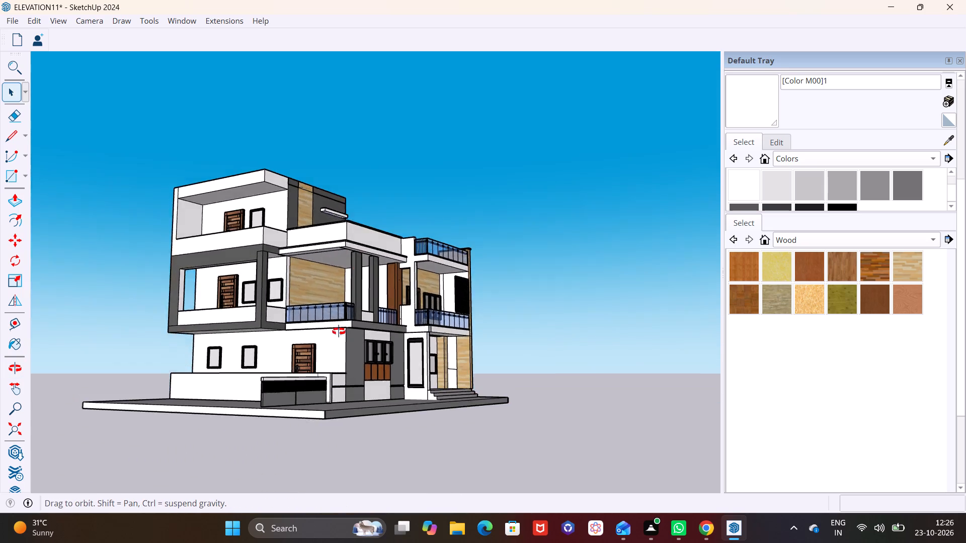
middle_drag(339, 331, 320, 365)
shift+middle_drag(330, 355, 223, 441)
shift+middle_drag(222, 441, 301, 422)
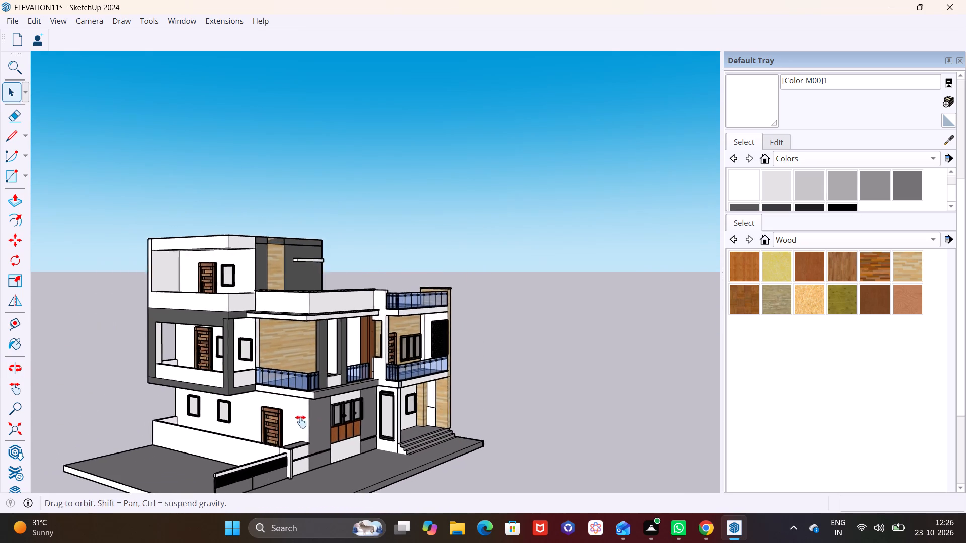
shift+middle_drag(301, 422, 316, 414)
middle_drag(332, 428, 195, 427)
scroll(325, 380, up, 2)
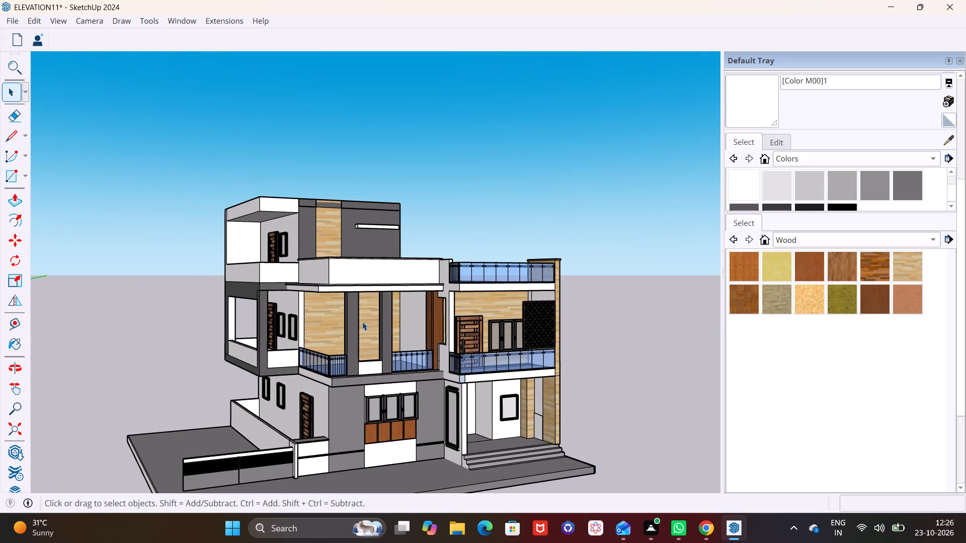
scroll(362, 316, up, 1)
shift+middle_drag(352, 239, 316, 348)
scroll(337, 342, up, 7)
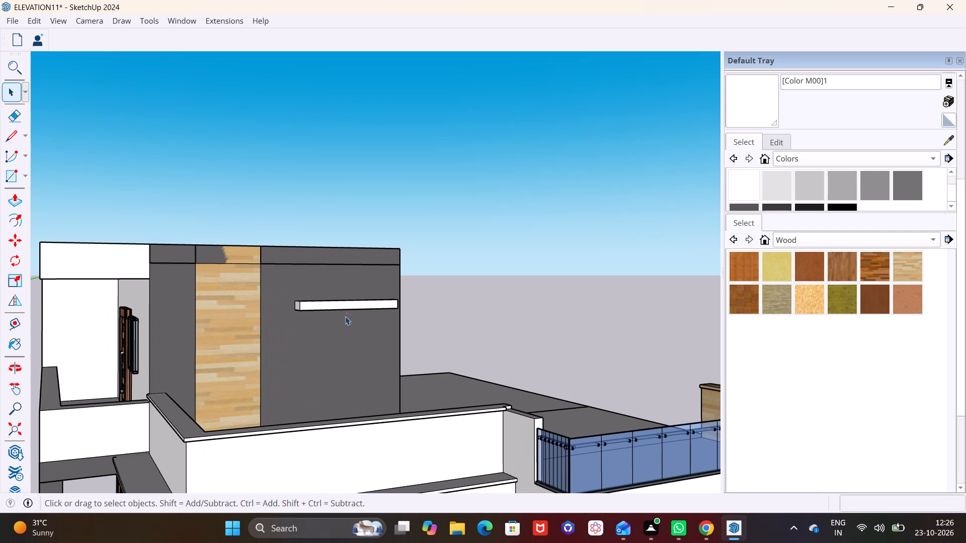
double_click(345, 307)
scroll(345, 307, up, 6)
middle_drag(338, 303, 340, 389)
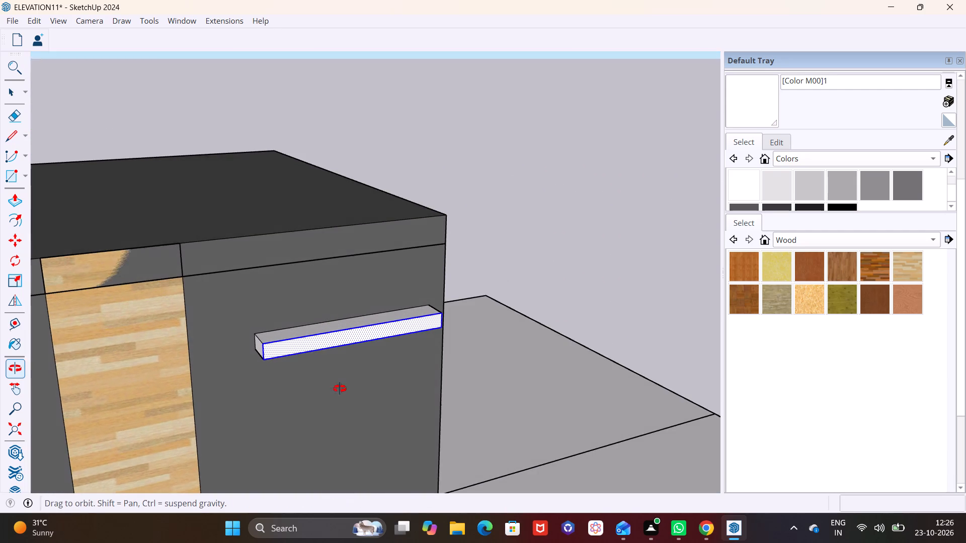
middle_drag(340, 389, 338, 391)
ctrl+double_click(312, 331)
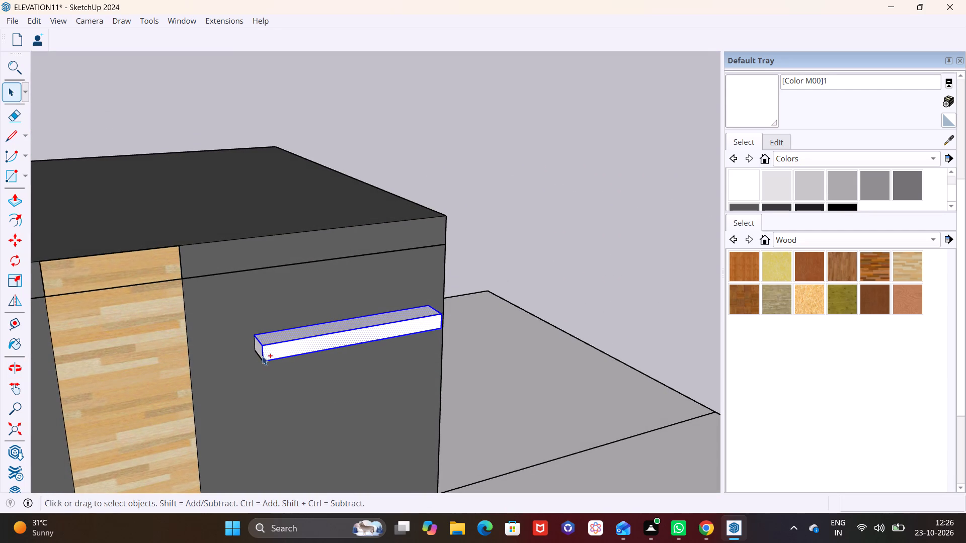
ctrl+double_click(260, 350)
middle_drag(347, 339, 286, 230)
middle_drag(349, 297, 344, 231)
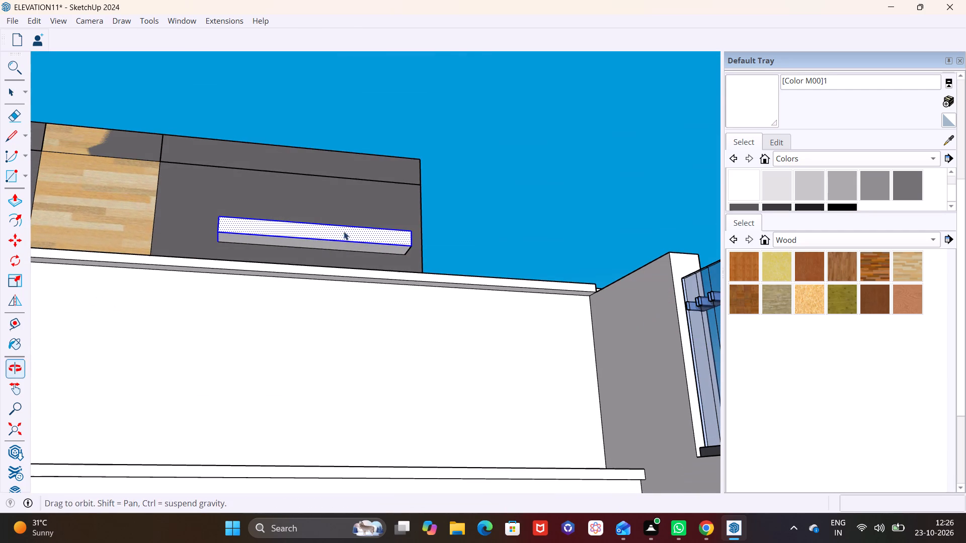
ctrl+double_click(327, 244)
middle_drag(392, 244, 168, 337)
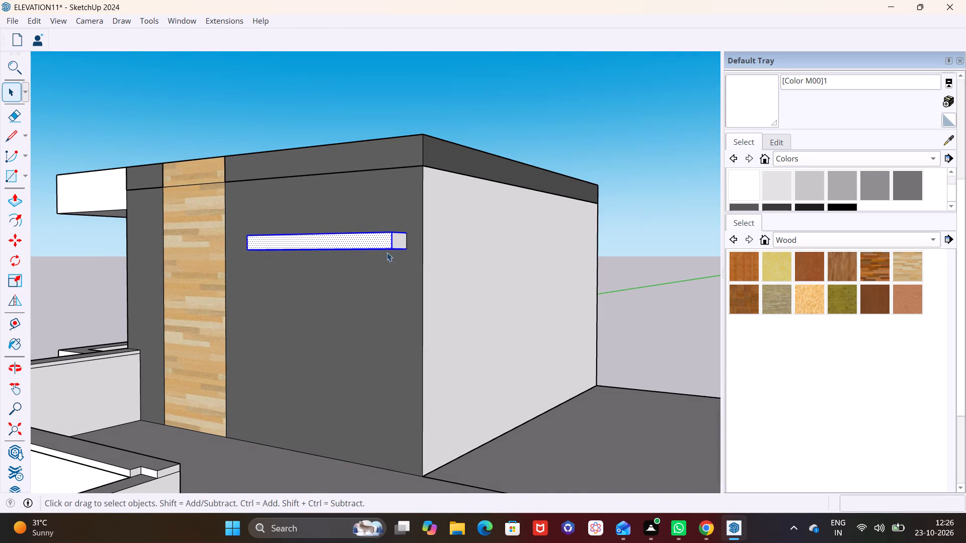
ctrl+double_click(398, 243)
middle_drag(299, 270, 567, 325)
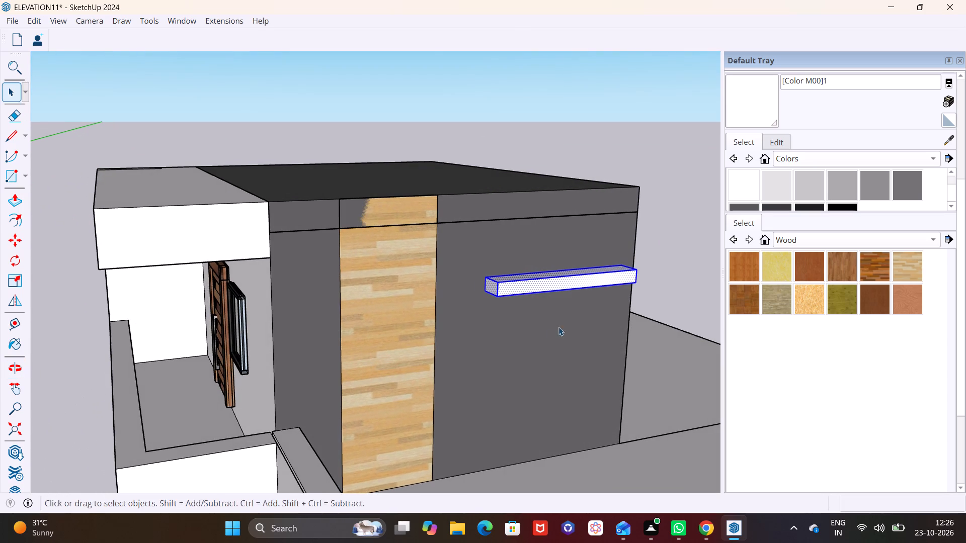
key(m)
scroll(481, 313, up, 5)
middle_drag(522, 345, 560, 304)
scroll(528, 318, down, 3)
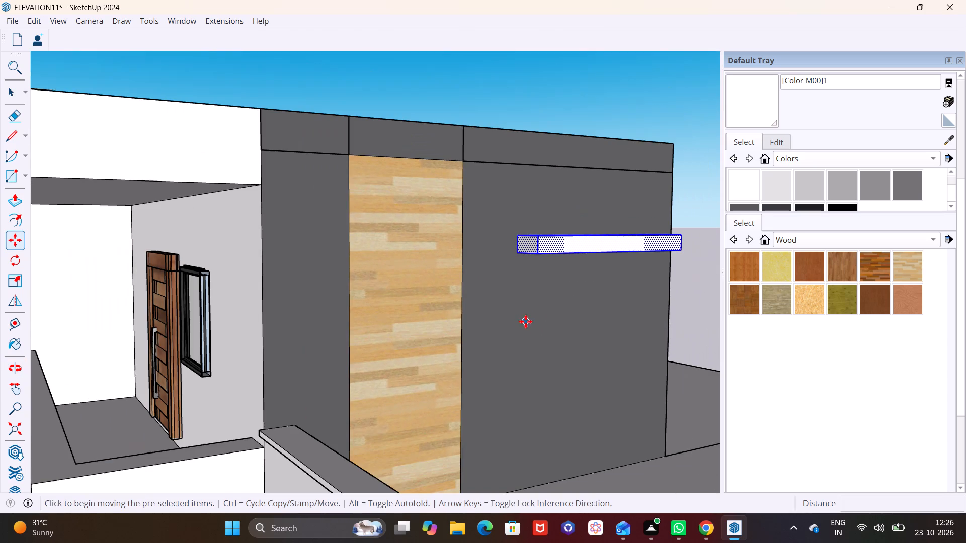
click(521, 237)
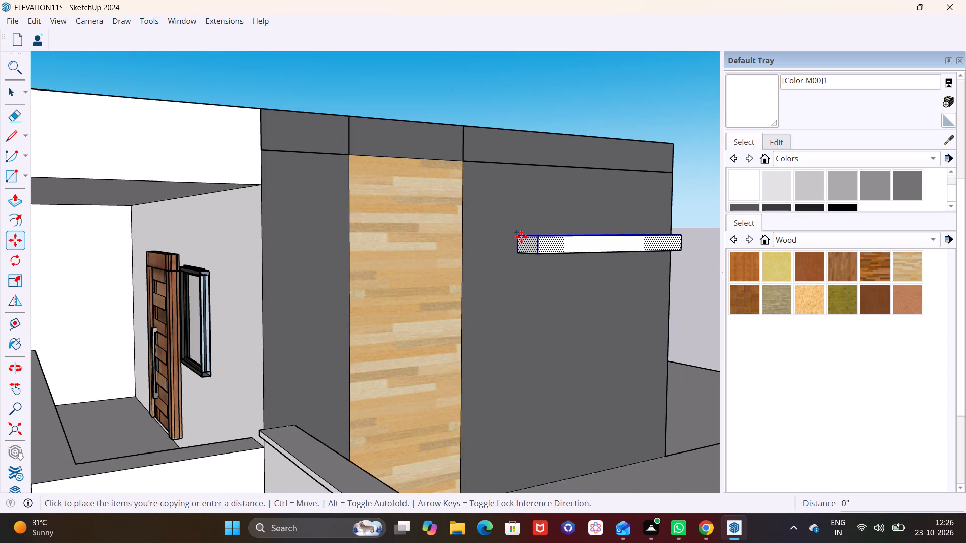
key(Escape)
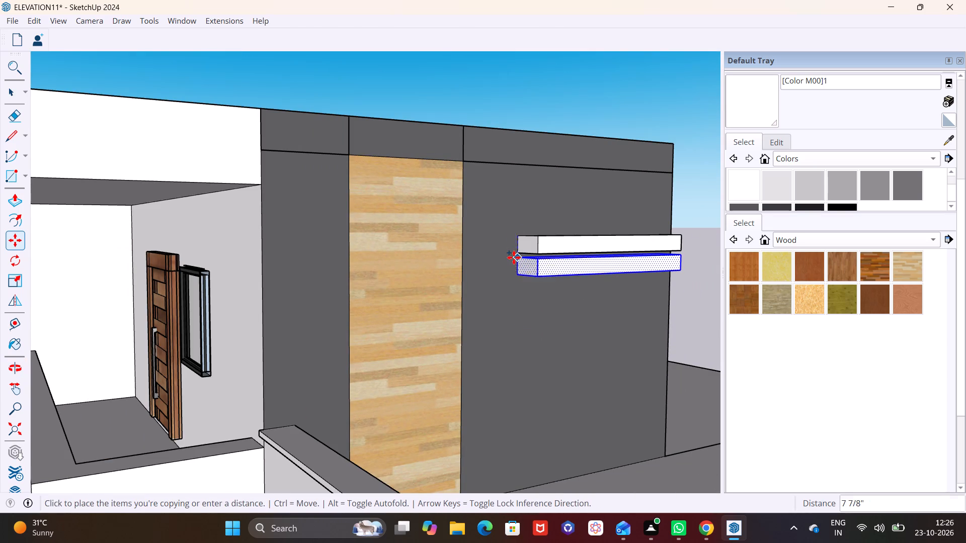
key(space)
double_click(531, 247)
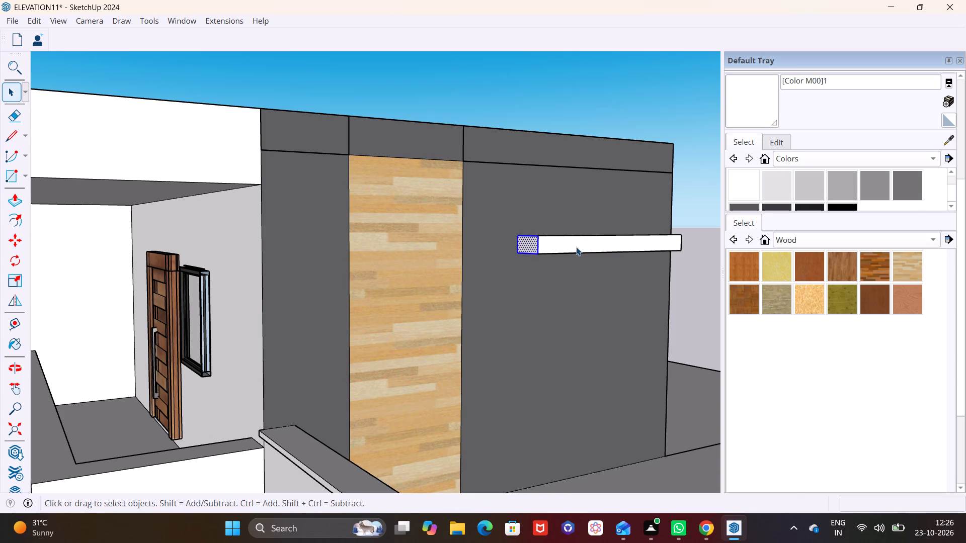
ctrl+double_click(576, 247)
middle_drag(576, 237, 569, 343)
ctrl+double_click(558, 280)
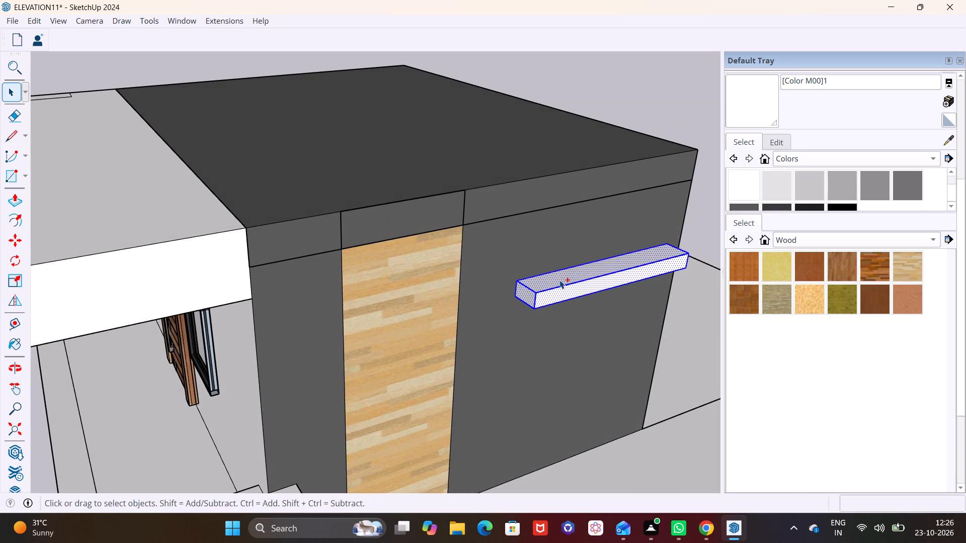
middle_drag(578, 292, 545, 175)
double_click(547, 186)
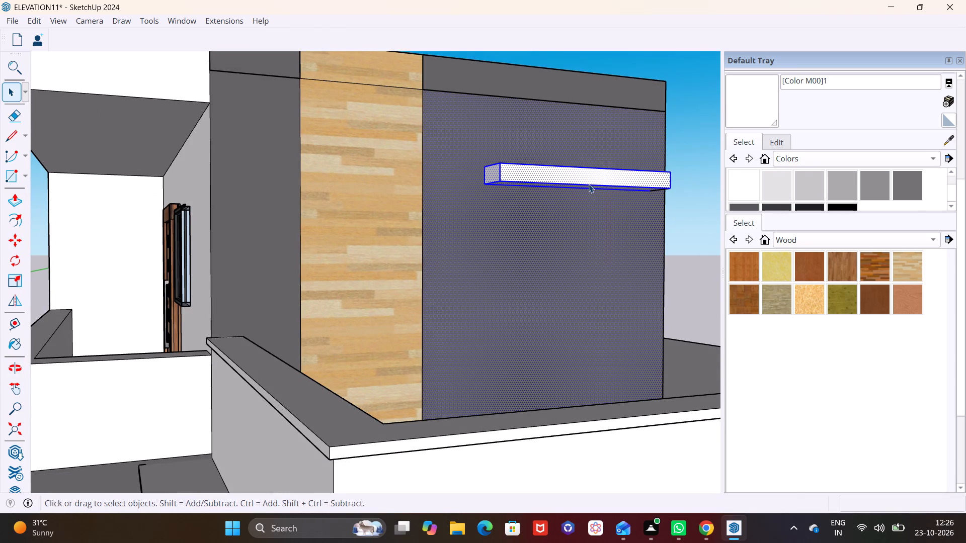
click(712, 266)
Move the white bar straight down the grey top-floor wall by about 4' 6 3/16".
scroll(556, 191, up, 6)
middle_drag(547, 173, 545, 114)
double_click(511, 187)
ctrl+double_click(437, 167)
ctrl+double_click(508, 166)
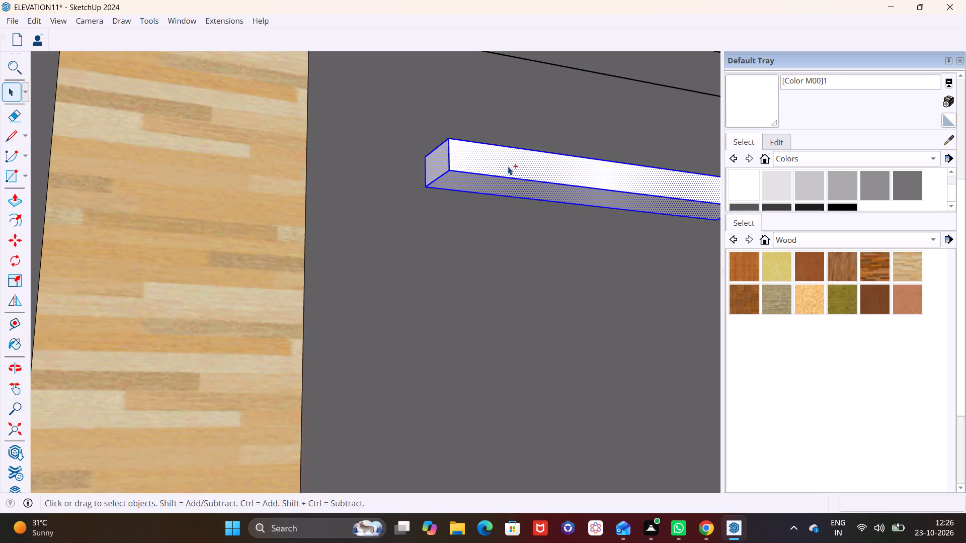
middle_drag(519, 184, 448, 361)
ctrl+double_click(512, 204)
middle_drag(570, 216, 539, 231)
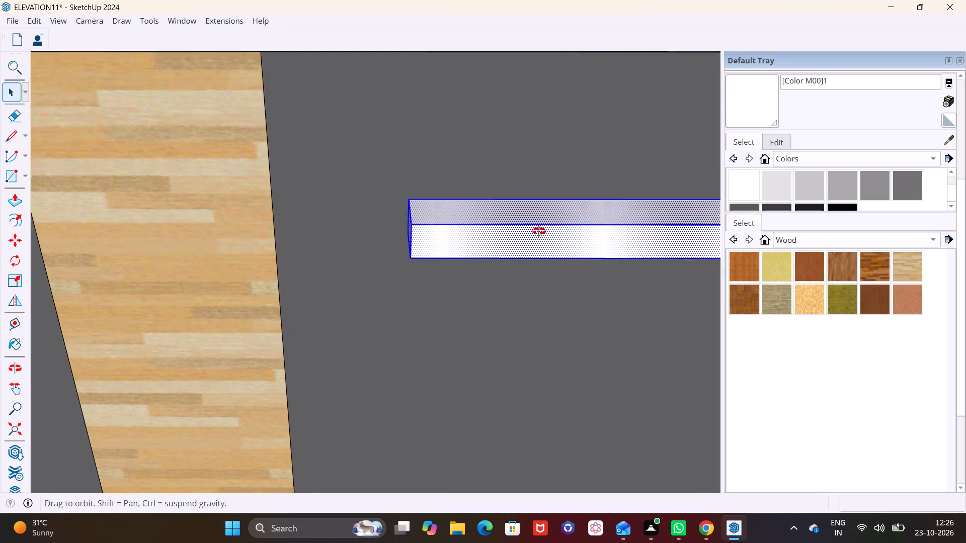
middle_drag(539, 231, 258, 190)
ctrl+double_click(664, 377)
middle_drag(325, 302, 649, 324)
scroll(649, 324, down, 8)
shift+middle_drag(590, 289, 329, 230)
middle_drag(386, 309, 435, 257)
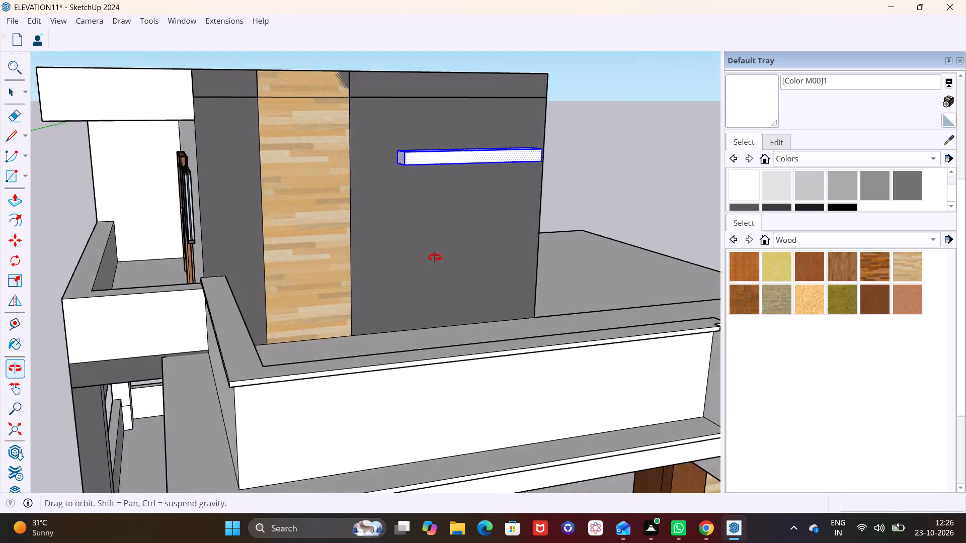
middle_drag(435, 257, 498, 252)
key(m)
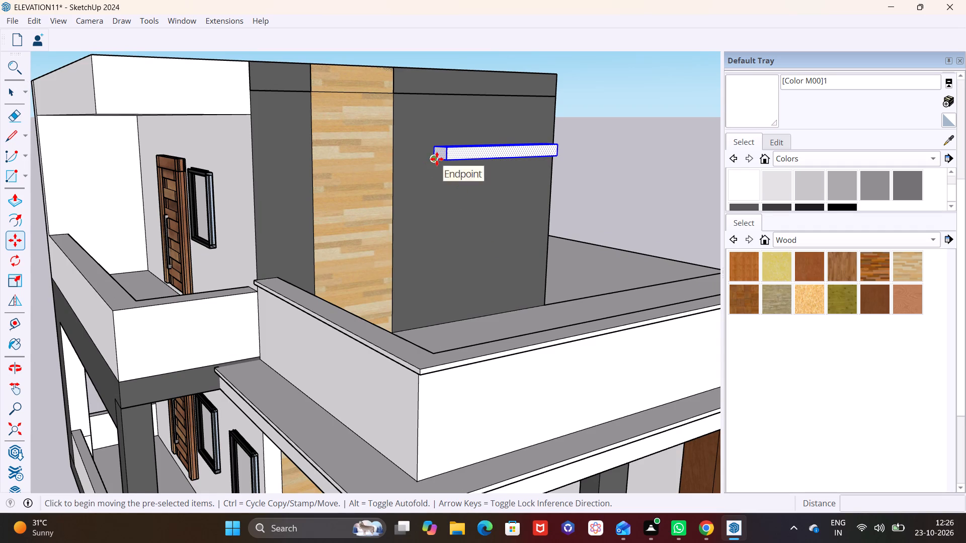
click(437, 159)
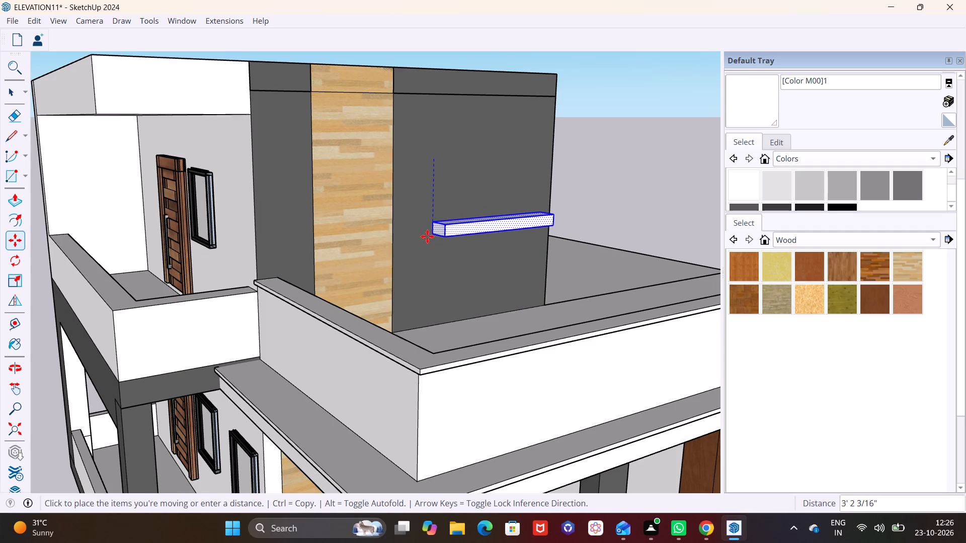
click(426, 263)
key(space)
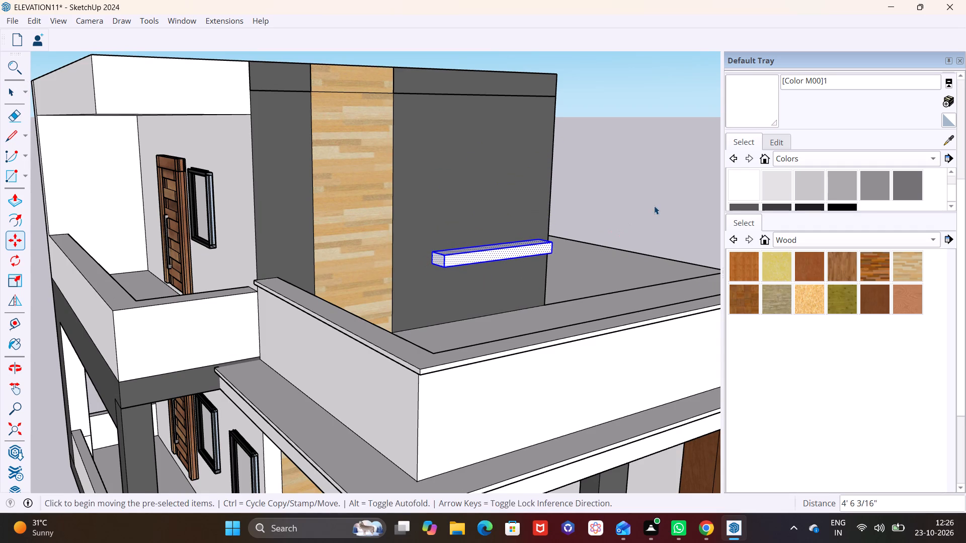
click(654, 206)
Examine the whole house elevation to check the white bar's new position on the top floor.
scroll(521, 273, down, 8)
middle_drag(497, 326, 540, 288)
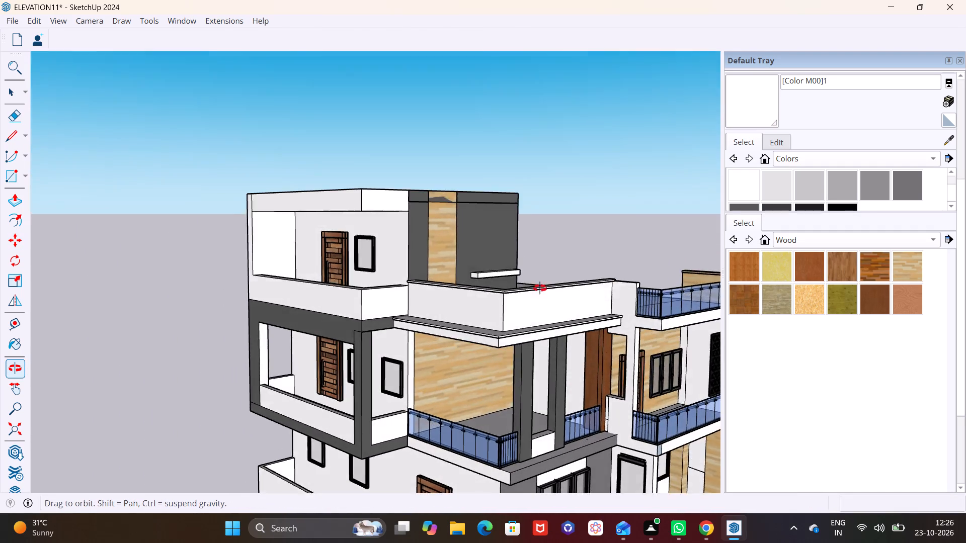
middle_drag(540, 288, 520, 276)
scroll(488, 297, down, 3)
shift+middle_drag(487, 326, 424, 233)
middle_drag(418, 288, 380, 324)
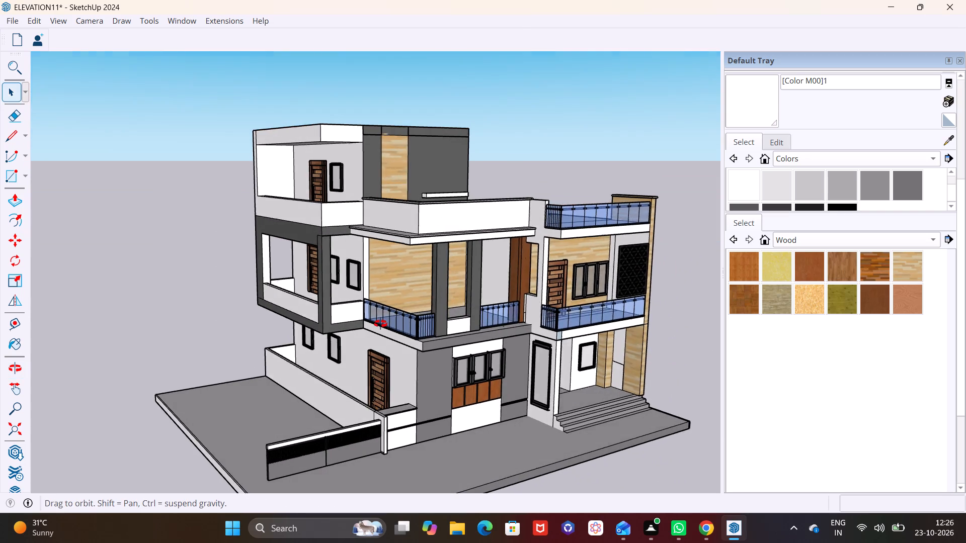
middle_drag(380, 324, 408, 325)
Delete the wood face on the front edge of the top roof slab, above the vertical wood strip.
scroll(385, 123, up, 5)
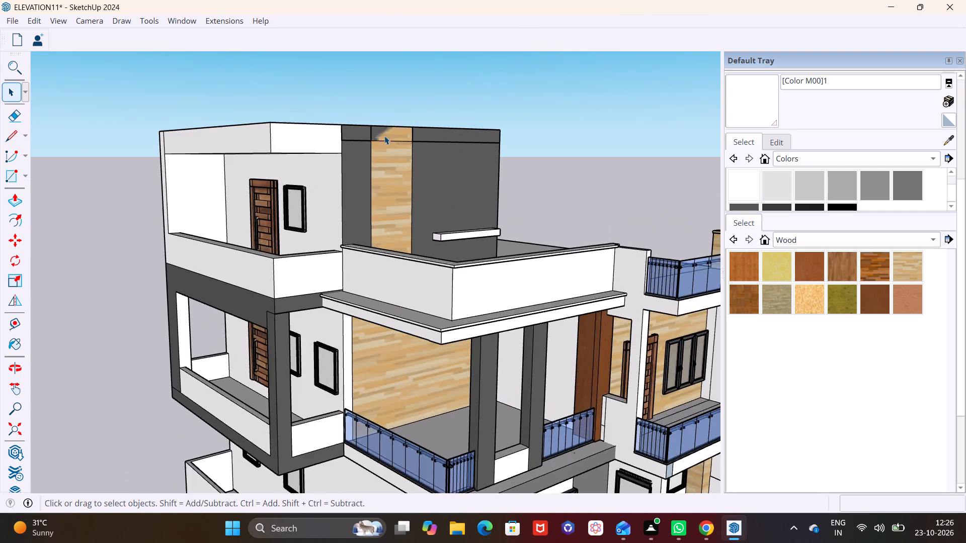
scroll(384, 136, up, 3)
middle_drag(400, 156, 306, 217)
scroll(330, 168, up, 5)
click(392, 131)
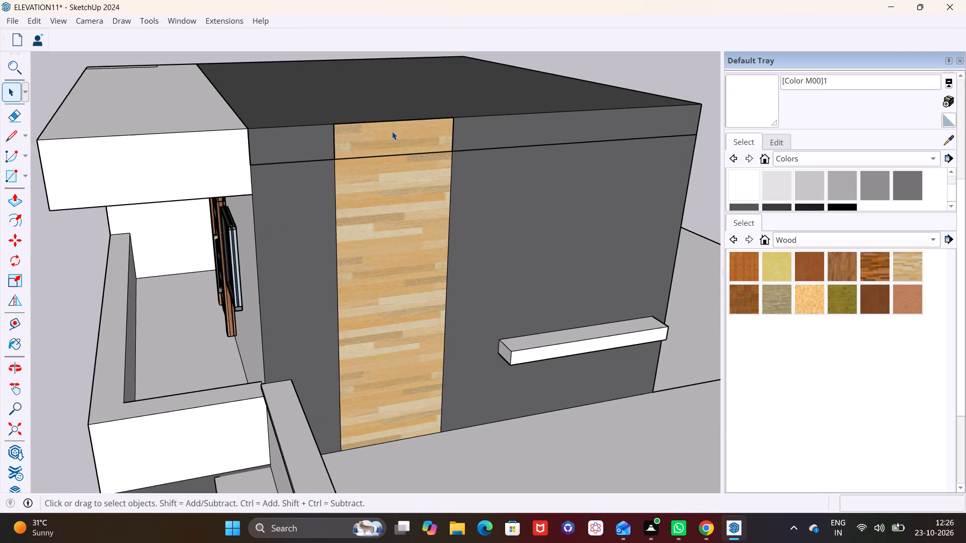
key(Delete)
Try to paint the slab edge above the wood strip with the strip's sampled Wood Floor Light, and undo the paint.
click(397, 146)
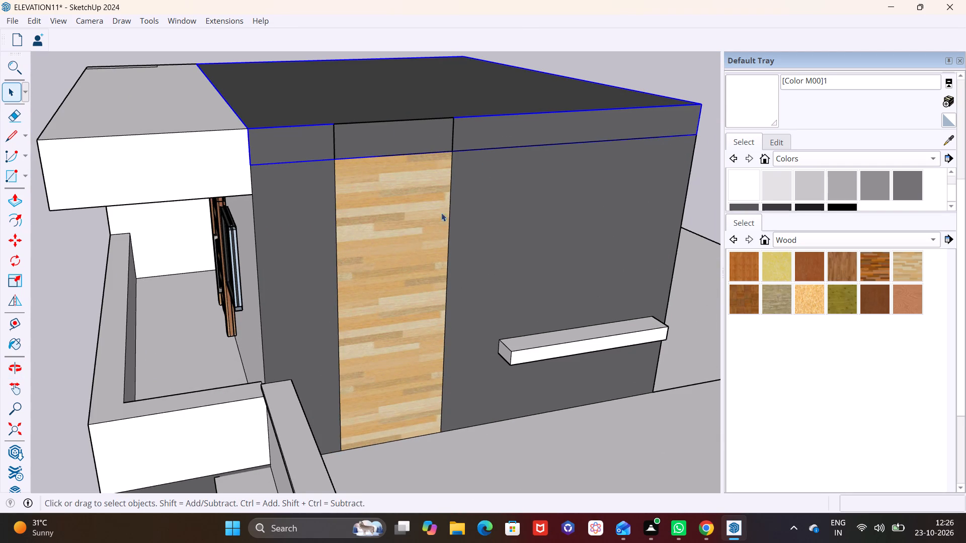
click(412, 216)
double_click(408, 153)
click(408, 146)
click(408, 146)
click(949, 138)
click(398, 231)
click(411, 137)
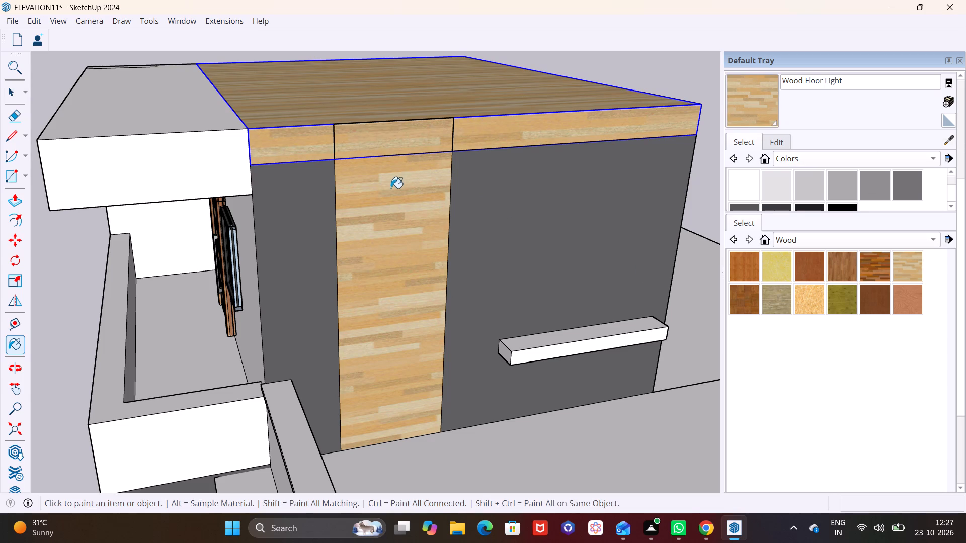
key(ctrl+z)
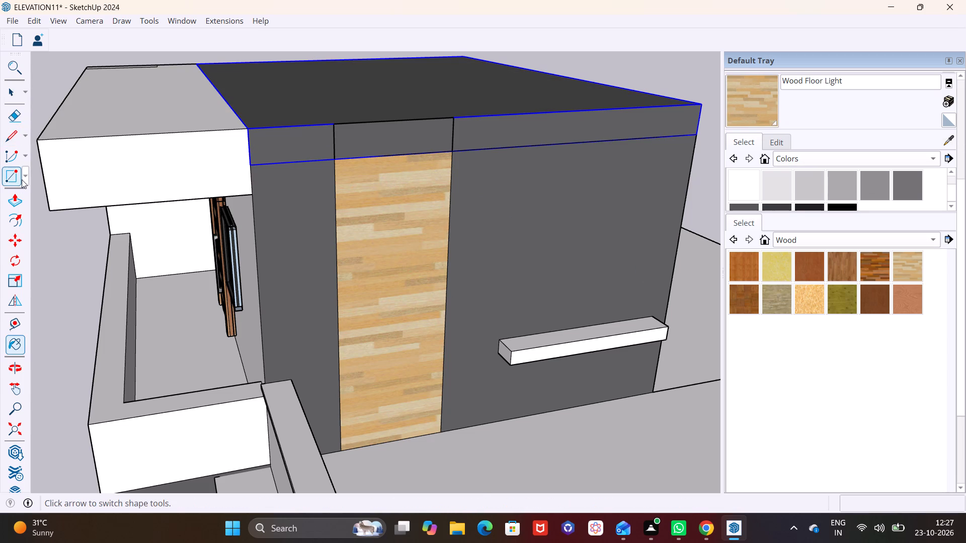
Draw a rectangle about 3' 7 11/16" by 1' on the roof slab's front edge, directly above the wood strip.
click(22, 179)
click(33, 189)
click(334, 123)
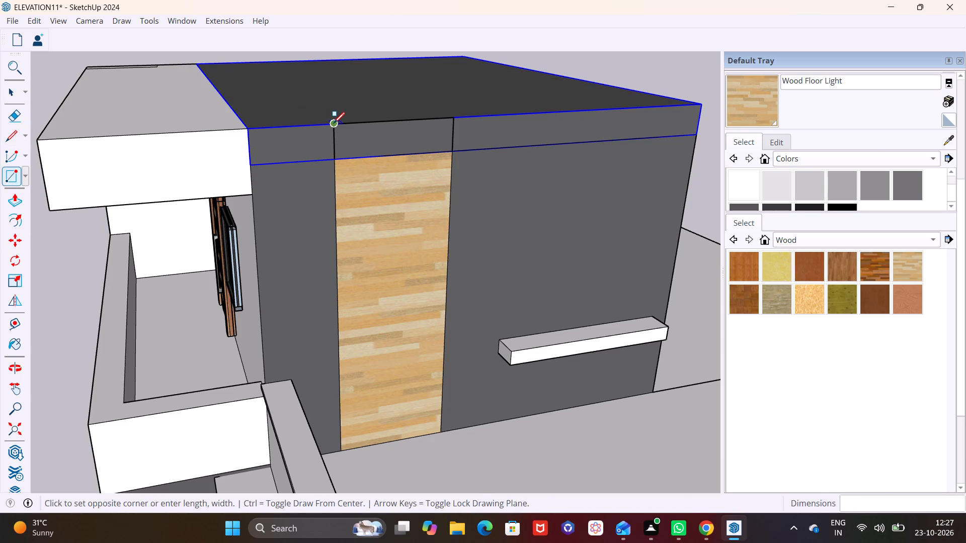
click(451, 152)
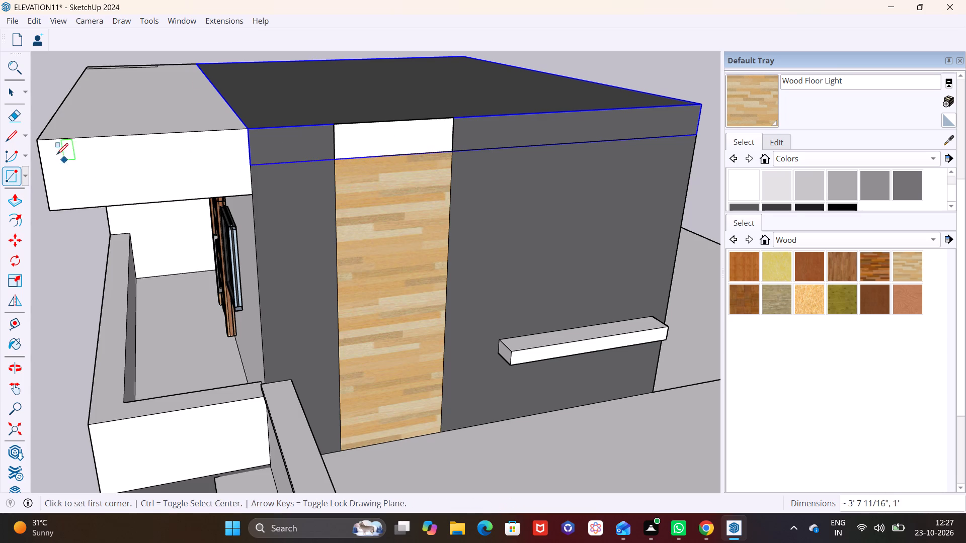
Paint the new rectangle above the wood strip with Wood Floor Light sampled from the strip.
click(952, 141)
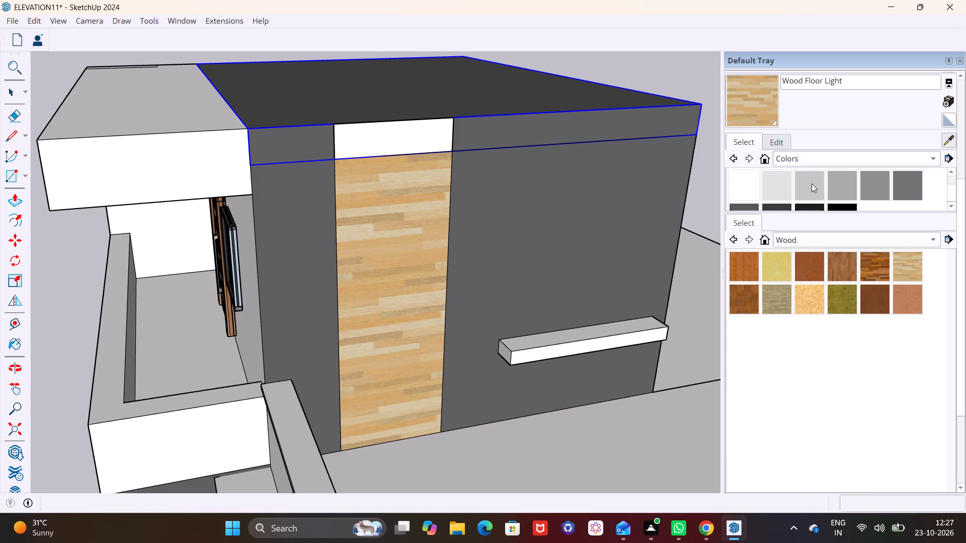
drag(409, 234, 409, 228)
click(381, 131)
scroll(406, 221, down, 4)
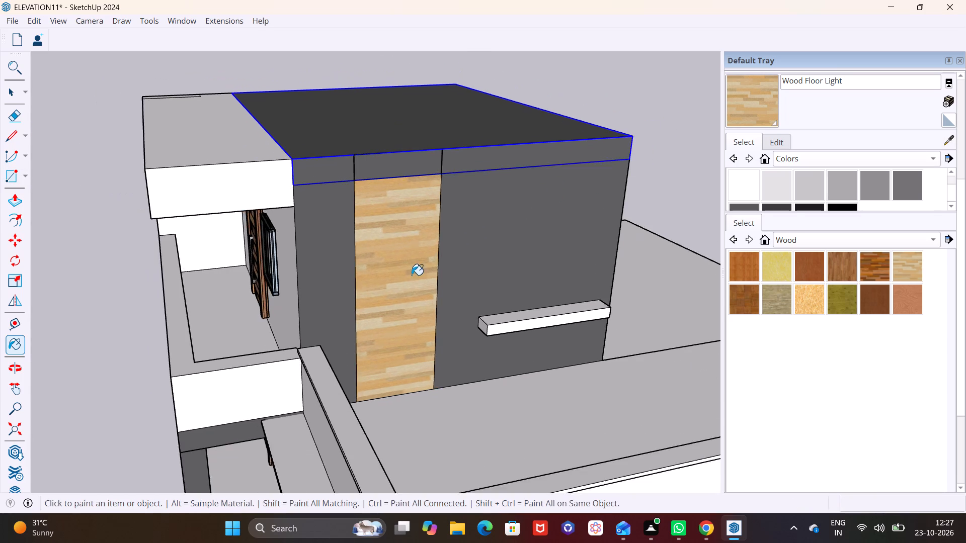
scroll(412, 275, down, 2)
key(space)
click(668, 188)
Examine the house elevation from near and far to check the wood strip and the bar on the top floor.
middle_drag(488, 274, 520, 164)
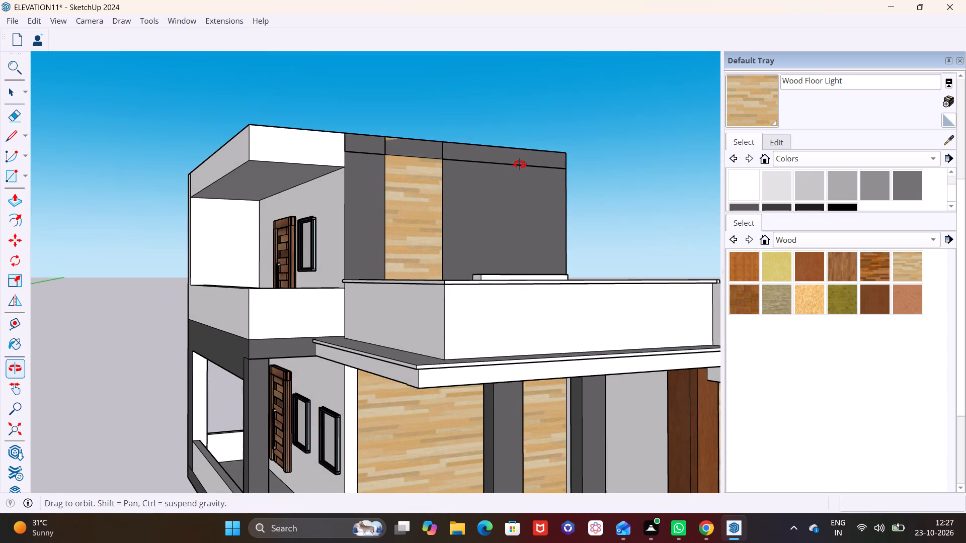
middle_drag(520, 164, 520, 166)
scroll(484, 206, down, 11)
scroll(431, 304, down, 3)
middle_drag(424, 279, 378, 285)
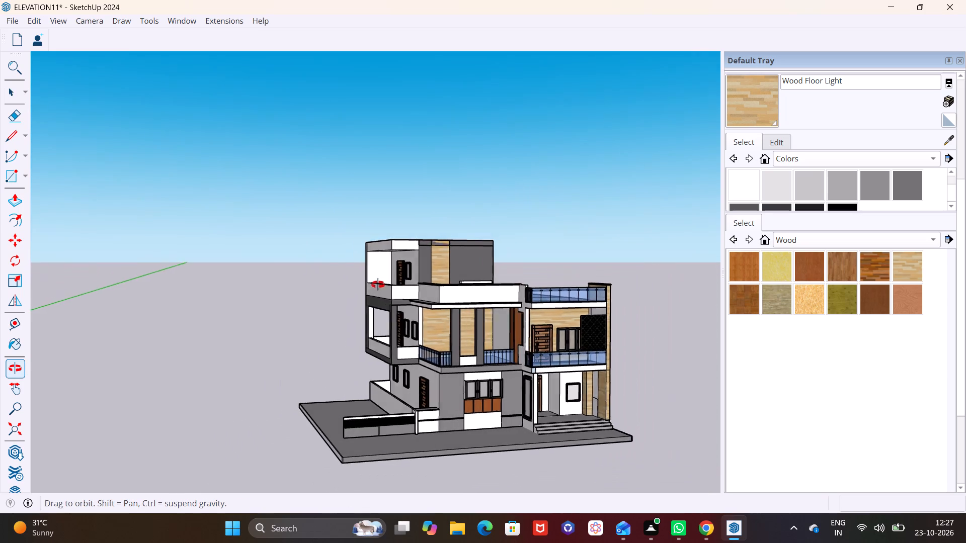
middle_drag(378, 285, 399, 293)
scroll(398, 304, up, 4)
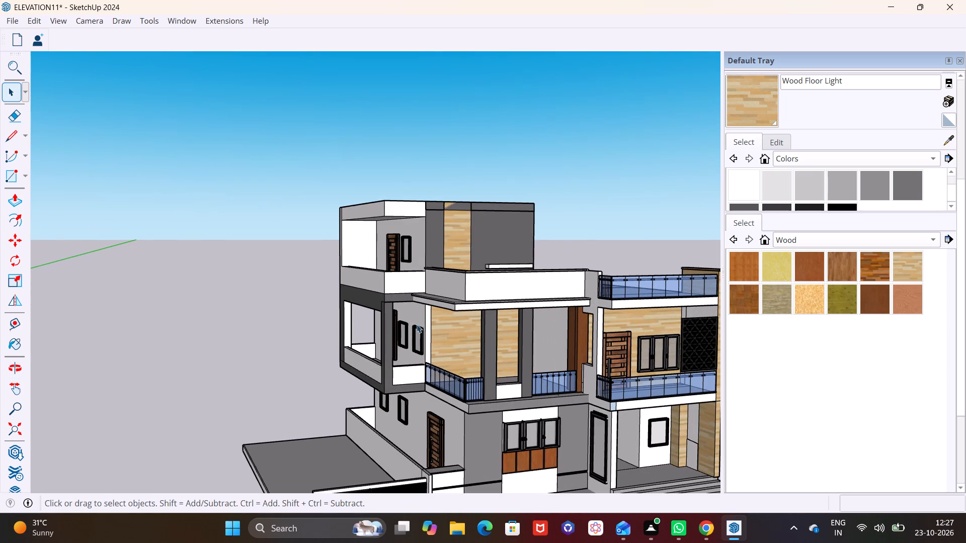
shift+middle_drag(50, 227, 0, 225)
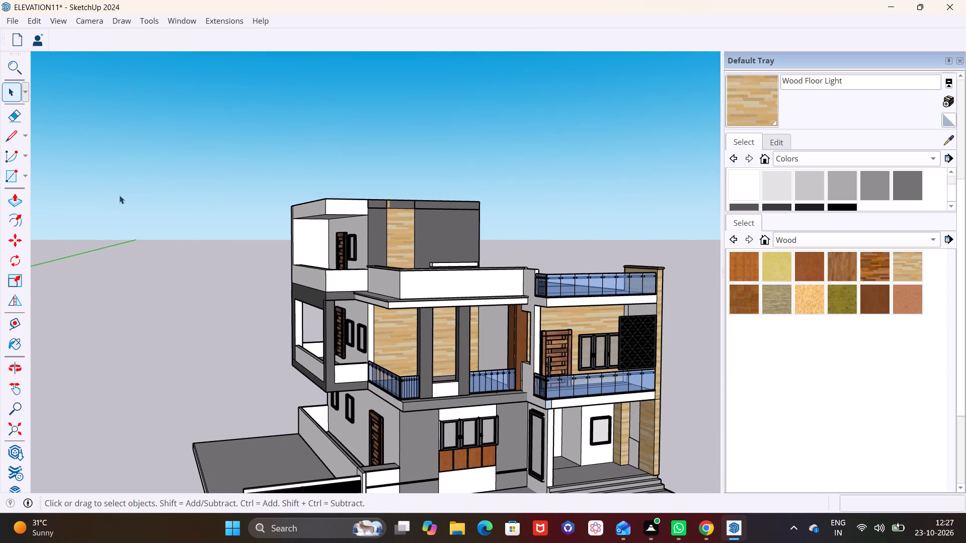
Paint the upper part of the narrow wall face between the two wood-finished porch columns on the ground floor with black Color M09.
middle_drag(456, 260, 497, 257)
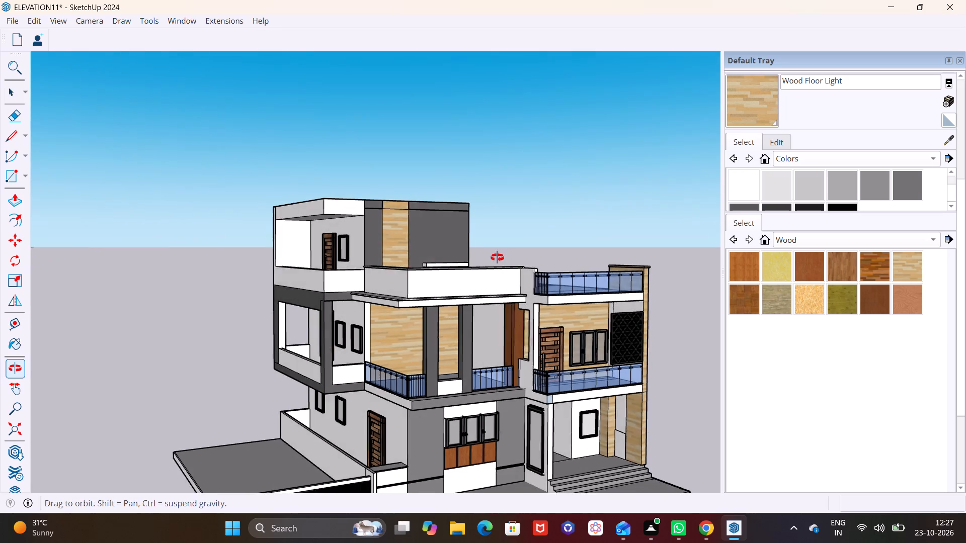
middle_drag(497, 257, 510, 252)
scroll(524, 303, down, 1)
scroll(614, 338, up, 1)
middle_click(614, 338)
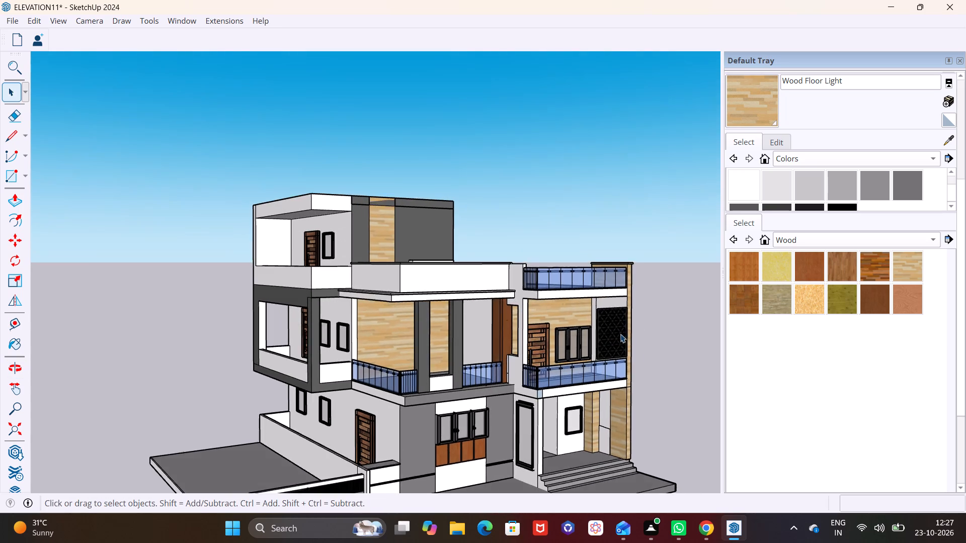
scroll(614, 384, up, 5)
drag(614, 384, 609, 386)
middle_drag(603, 385, 549, 331)
scroll(553, 357, up, 5)
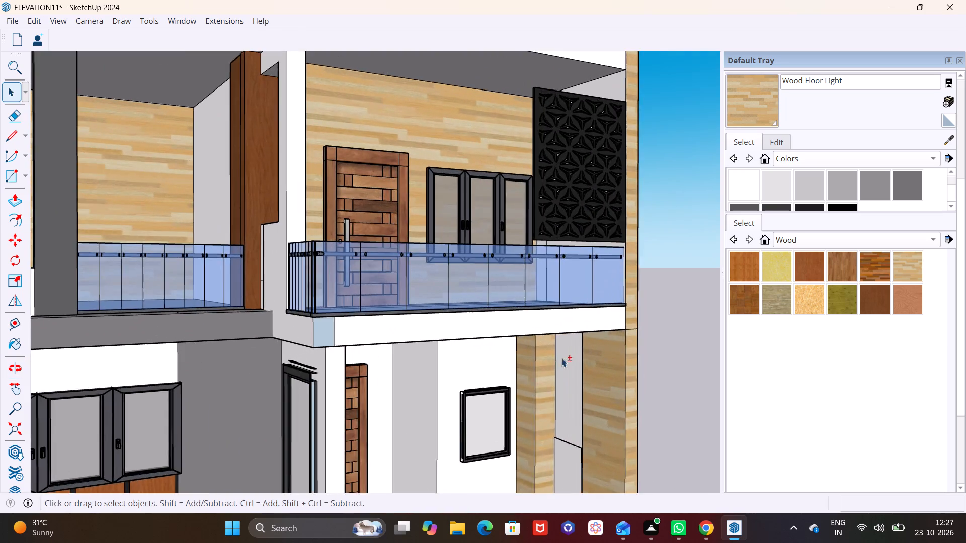
shift+scroll(561, 358, up, 1)
shift+middle_drag(559, 357, 549, 312)
click(563, 324)
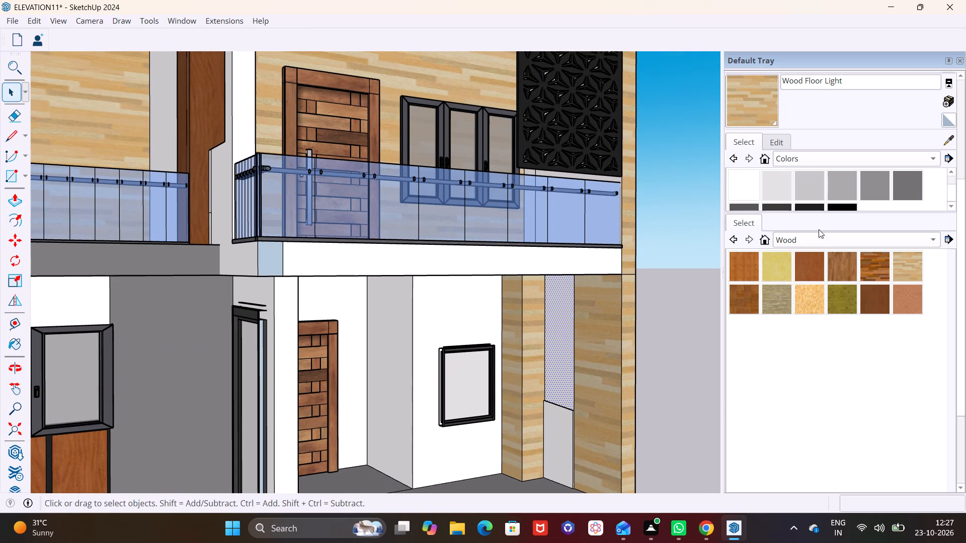
click(834, 205)
click(549, 333)
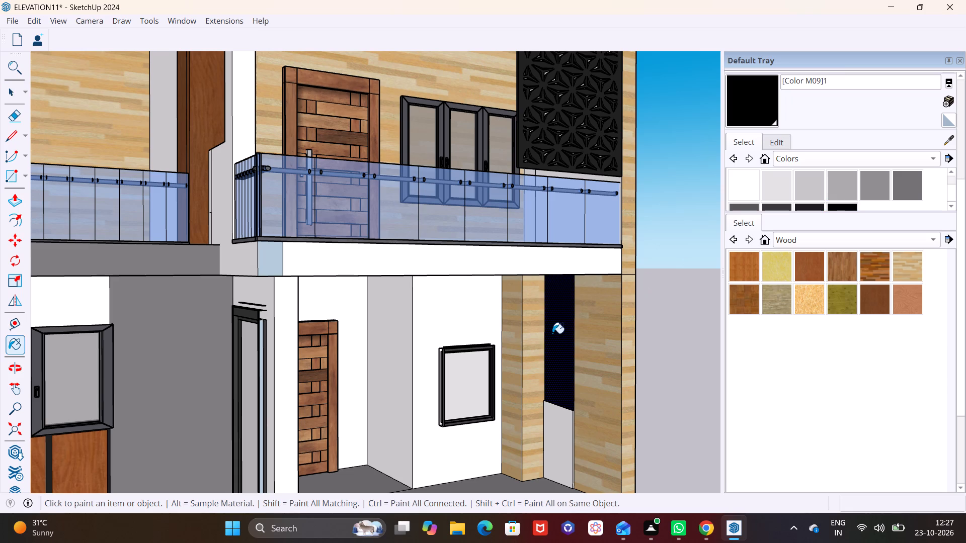
scroll(554, 332, down, 8)
click(626, 350)
key(space)
click(633, 348)
Examine the whole house elevation from several angles and distances to judge the black panel and the other facade finishes.
scroll(612, 355, down, 5)
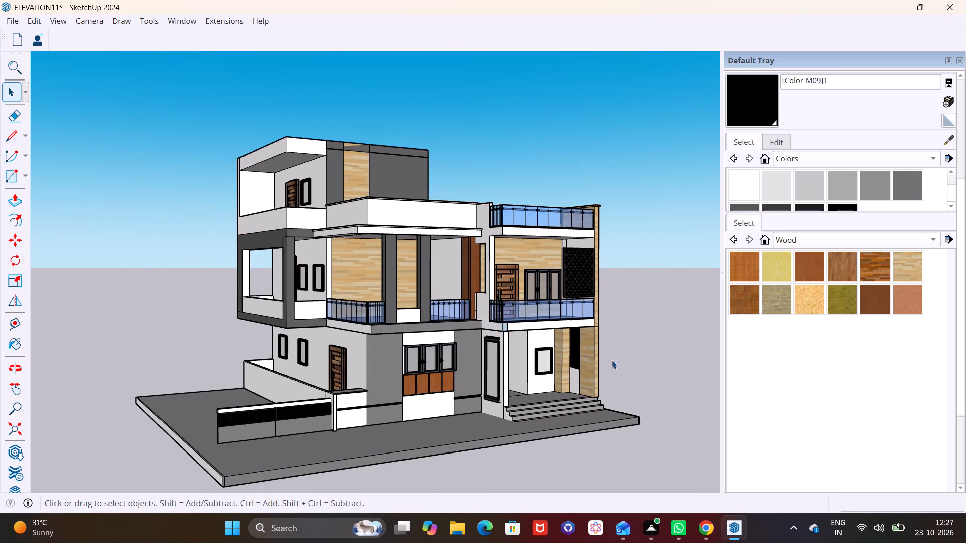
shift+middle_drag(603, 358, 588, 311)
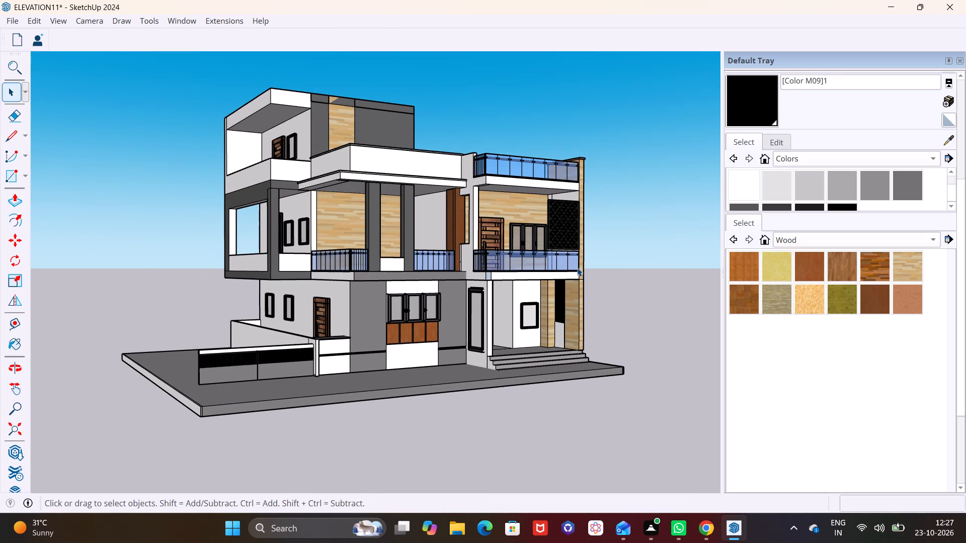
middle_drag(318, 297, 339, 296)
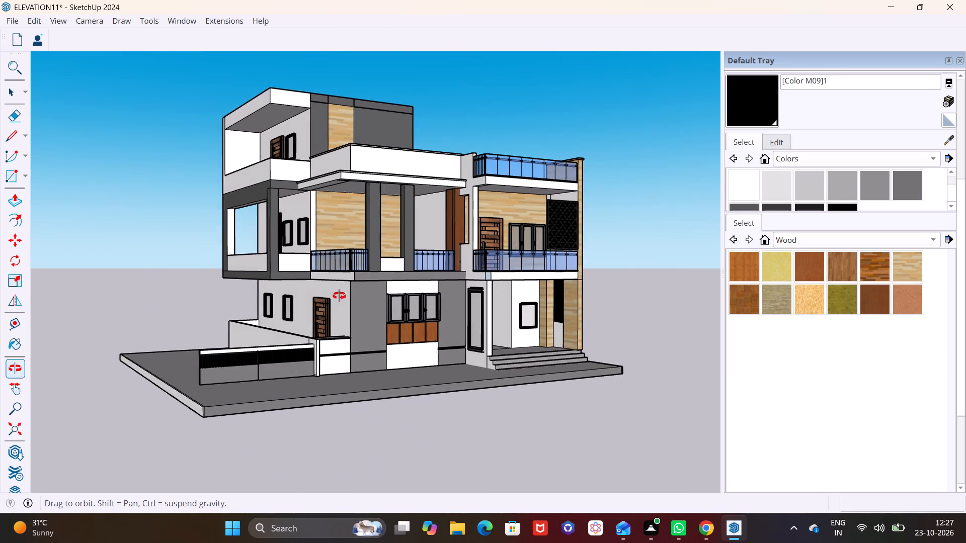
middle_drag(339, 296, 275, 314)
scroll(271, 293, down, 2)
middle_drag(270, 300, 201, 367)
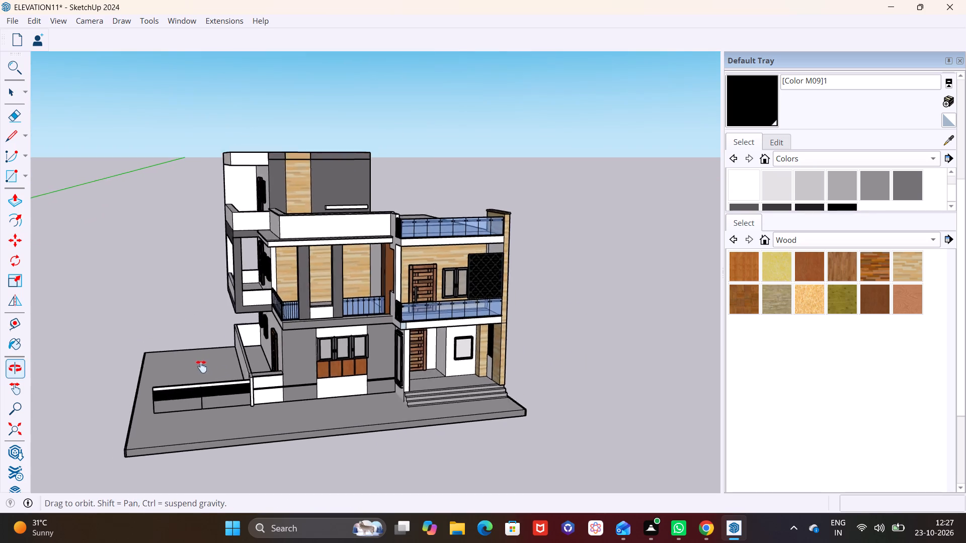
middle_drag(201, 367, 189, 375)
middle_drag(281, 376, 332, 258)
shift+middle_drag(300, 269, 282, 375)
middle_drag(333, 367, 327, 255)
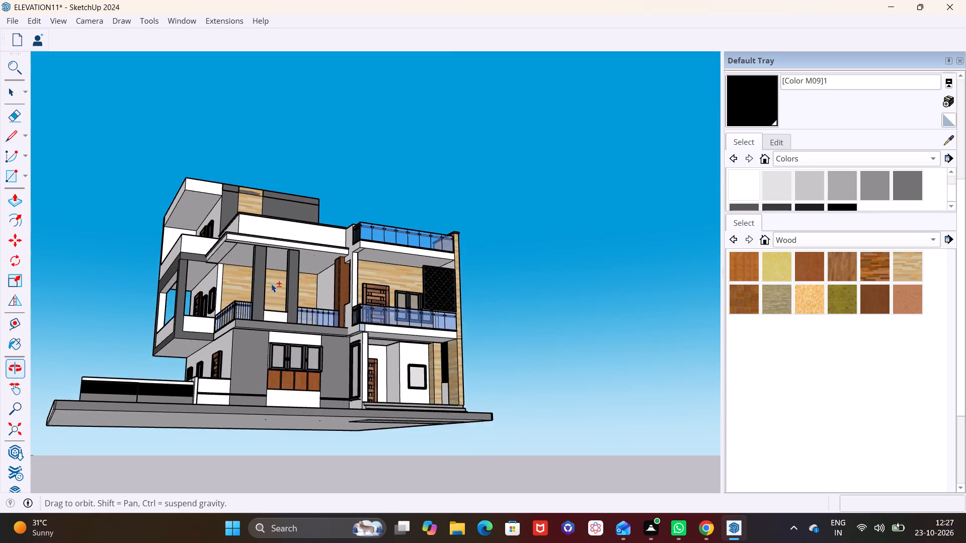
middle_drag(259, 325, 288, 399)
shift+middle_drag(290, 325, 238, 353)
scroll(238, 354, up, 3)
shift+middle_drag(233, 353, 329, 356)
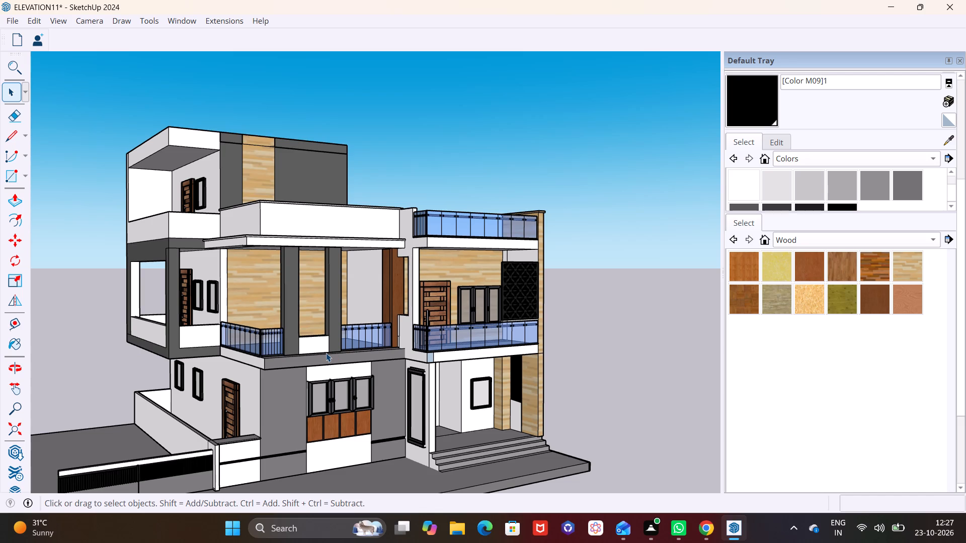
scroll(326, 353, down, 1)
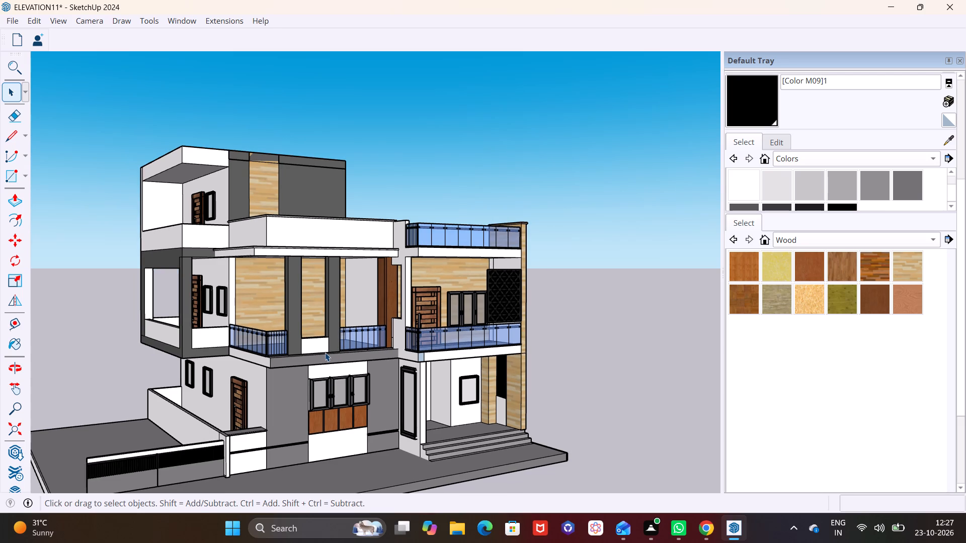
middle_drag(325, 352, 342, 372)
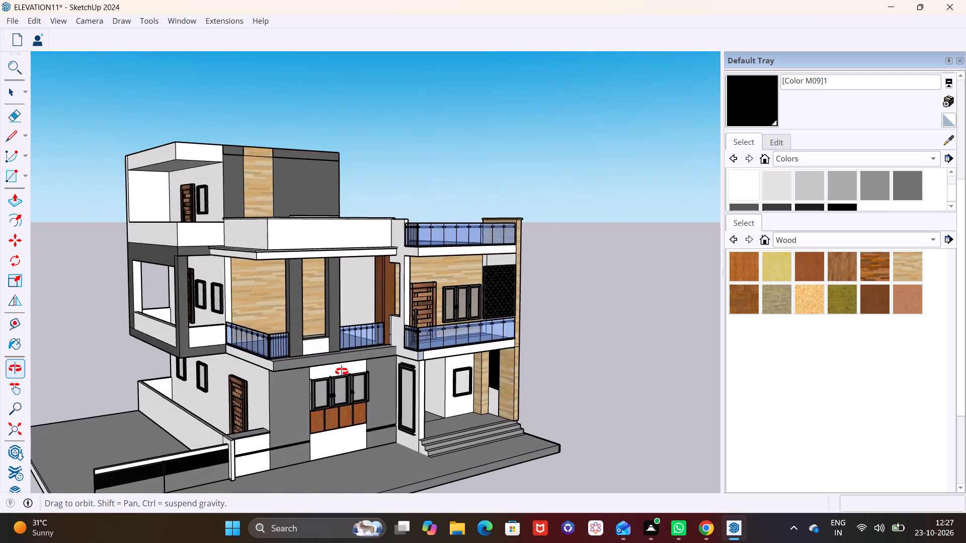
middle_drag(342, 372, 344, 388)
Select all faces of the white bar on the top floor's dark grey wall and move it up about 3'.
scroll(267, 214, up, 14)
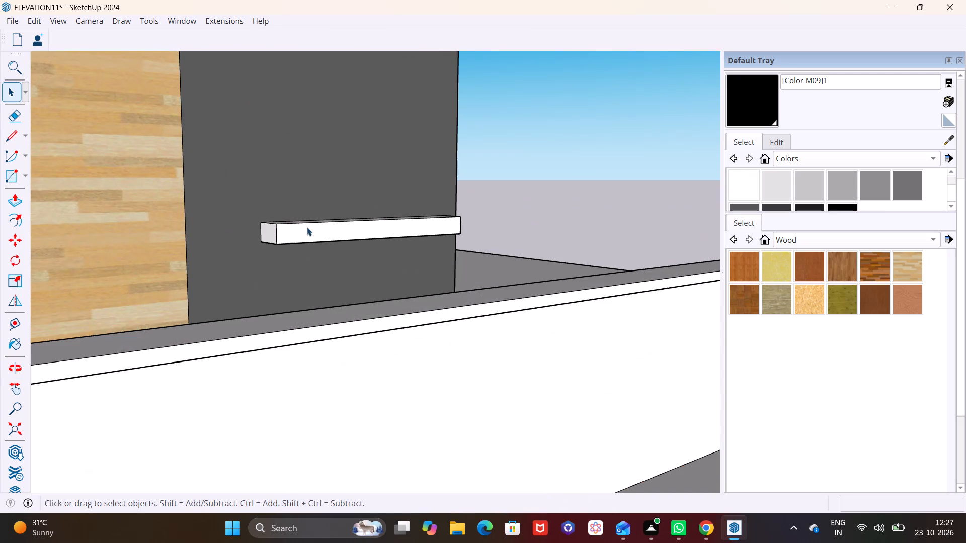
double_click(307, 230)
ctrl+double_click(272, 236)
middle_drag(319, 224, 309, 318)
ctrl+double_click(307, 269)
middle_drag(368, 283, 327, 234)
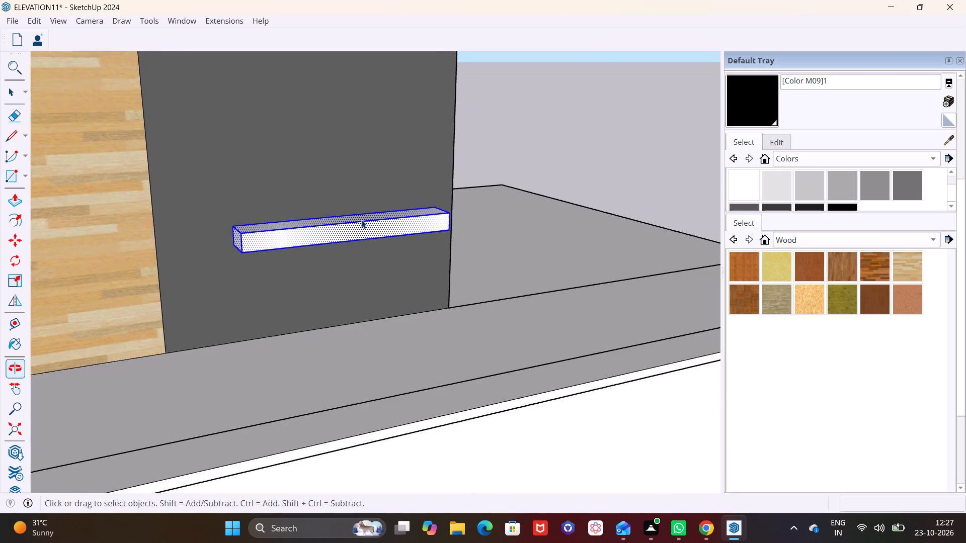
scroll(361, 220, up, 8)
middle_drag(513, 226, 200, 239)
ctrl+double_click(430, 249)
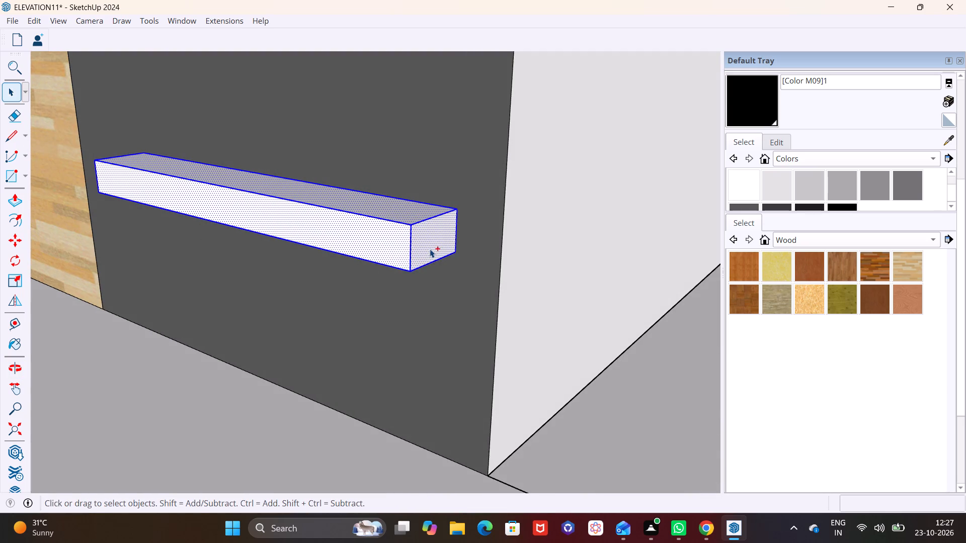
middle_drag(426, 258, 402, 133)
ctrl+double_click(398, 205)
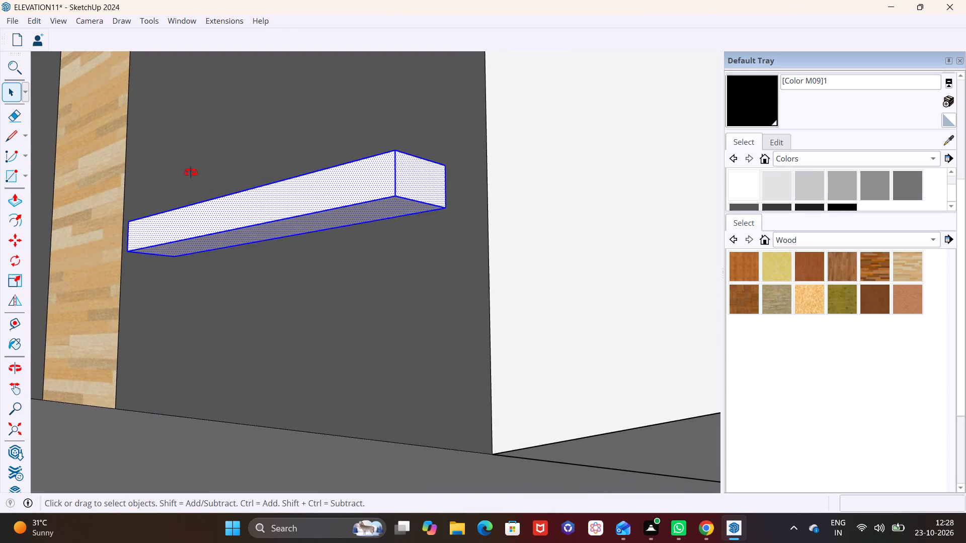
middle_drag(190, 172, 417, 268)
scroll(417, 268, down, 6)
shift+middle_drag(417, 268, 341, 226)
middle_drag(289, 292, 410, 295)
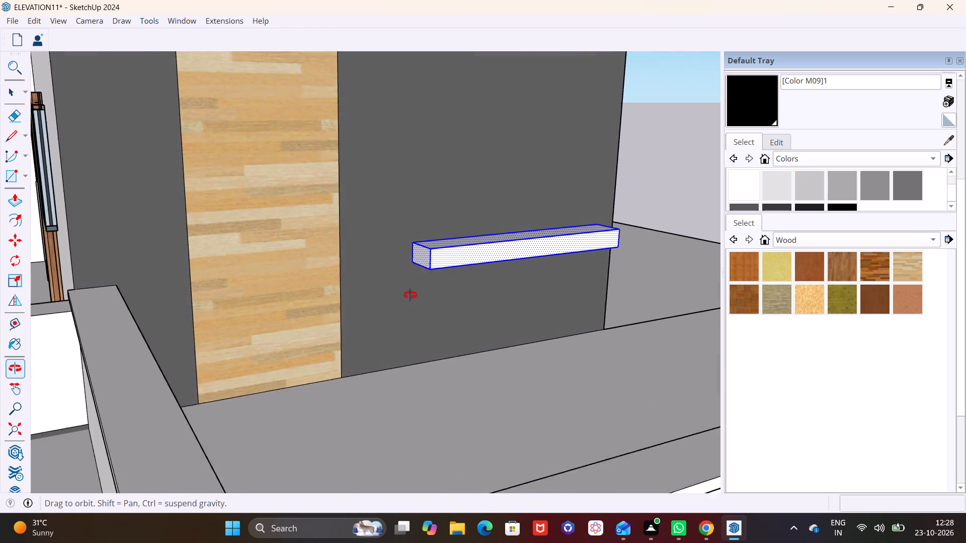
middle_drag(410, 295, 424, 295)
key(m)
click(440, 245)
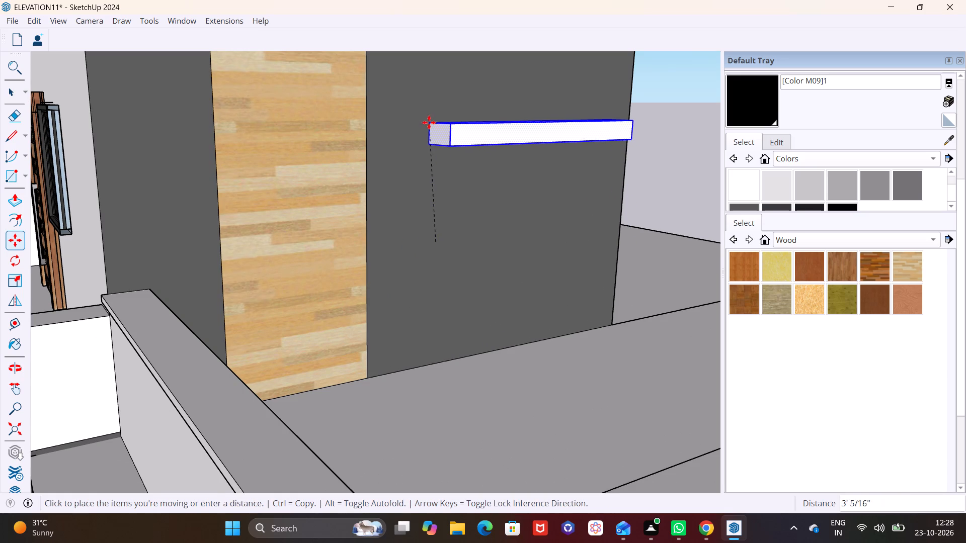
click(428, 122)
key(space)
click(470, 280)
Examine the house elevation from farther away to check the bar's position on the top-floor wall.
scroll(464, 290, down, 10)
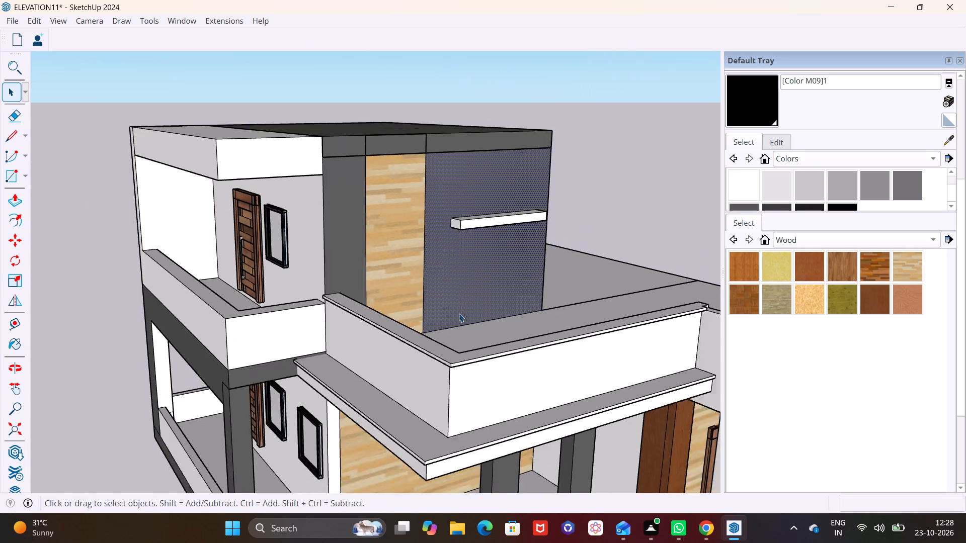
scroll(459, 313, down, 2)
middle_drag(474, 305, 517, 241)
scroll(496, 309, down, 10)
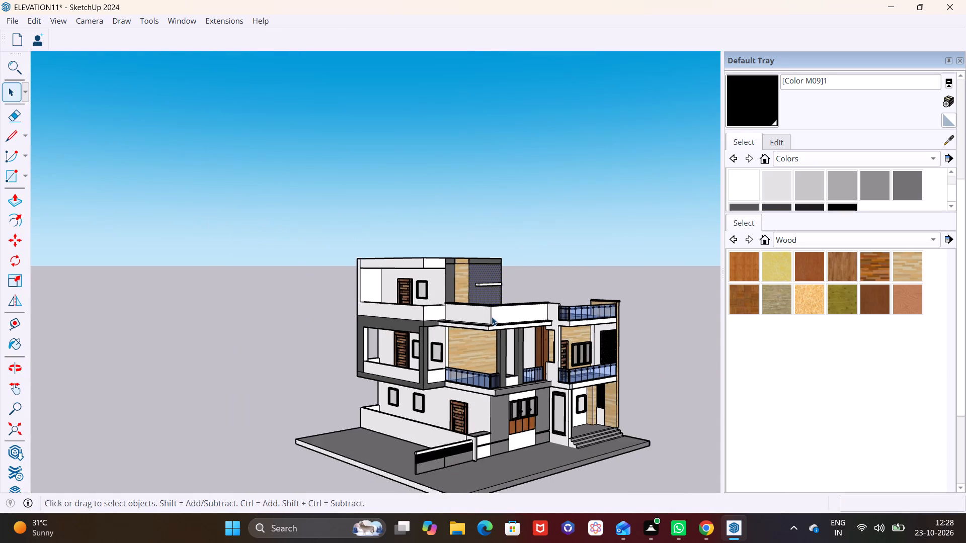
scroll(492, 317, down, 3)
shift+middle_drag(480, 320, 390, 306)
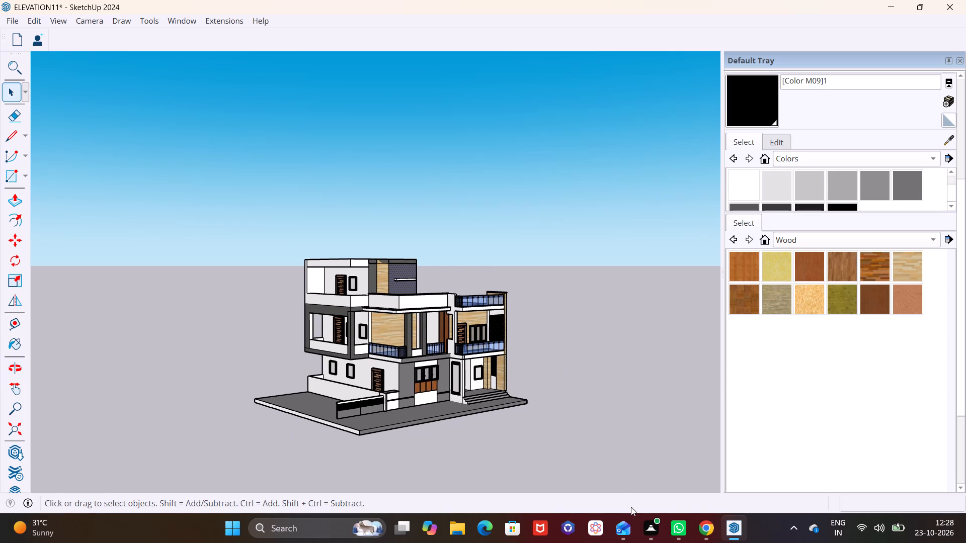
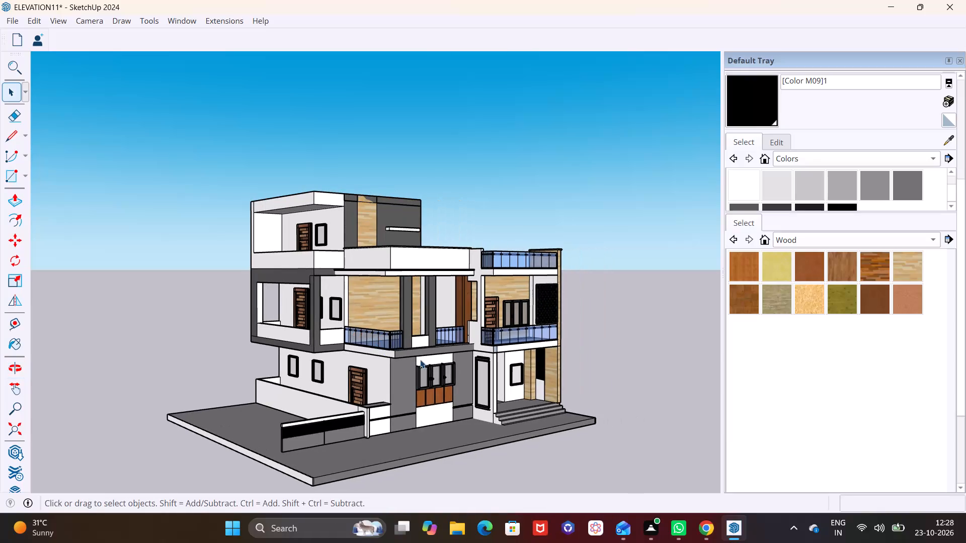
Examine the front and side facades of the whole house, from a distance and closer up, to review the finished elevation.
middle_drag(420, 359, 479, 361)
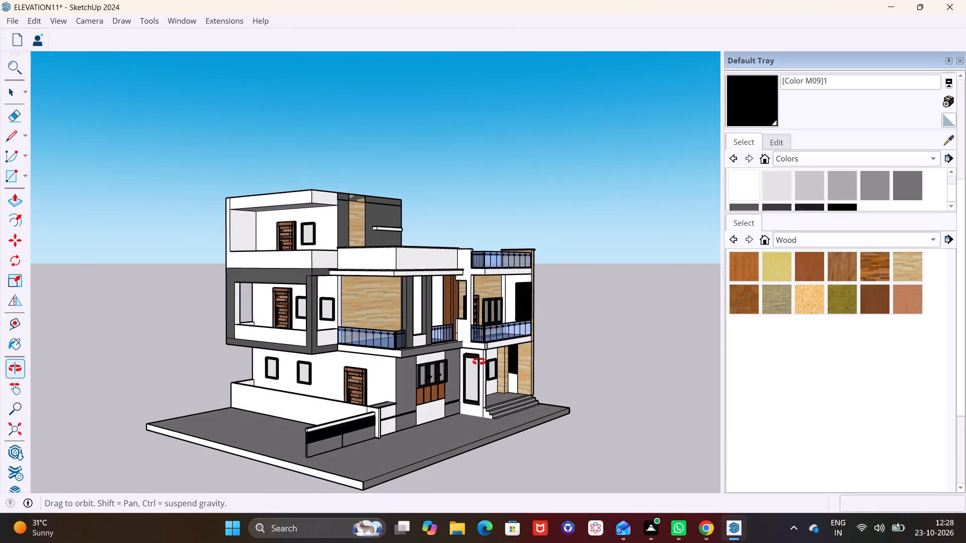
middle_drag(479, 361, 434, 368)
scroll(422, 373, up, 4)
middle_drag(411, 383, 385, 392)
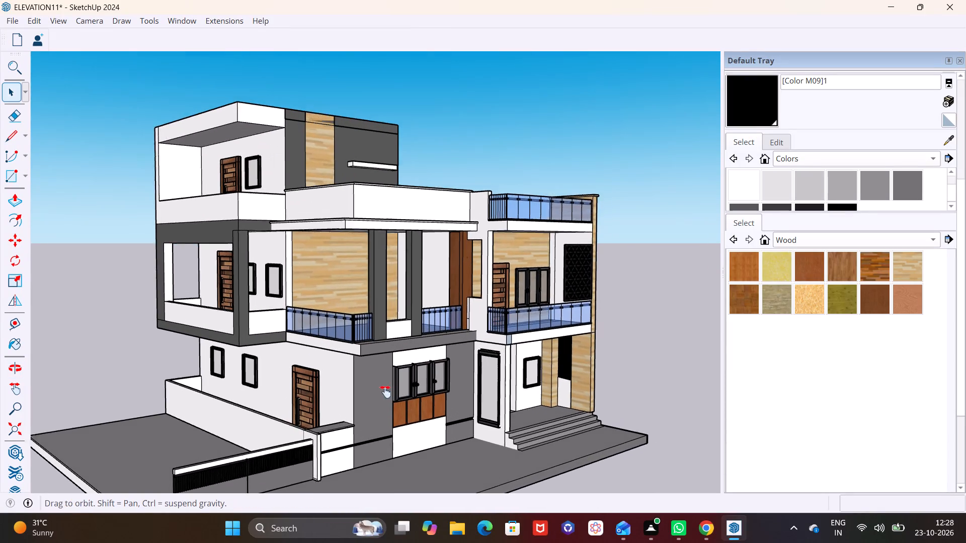
middle_drag(385, 392, 374, 405)
middle_drag(384, 402, 375, 395)
shift+middle_drag(384, 400, 393, 381)
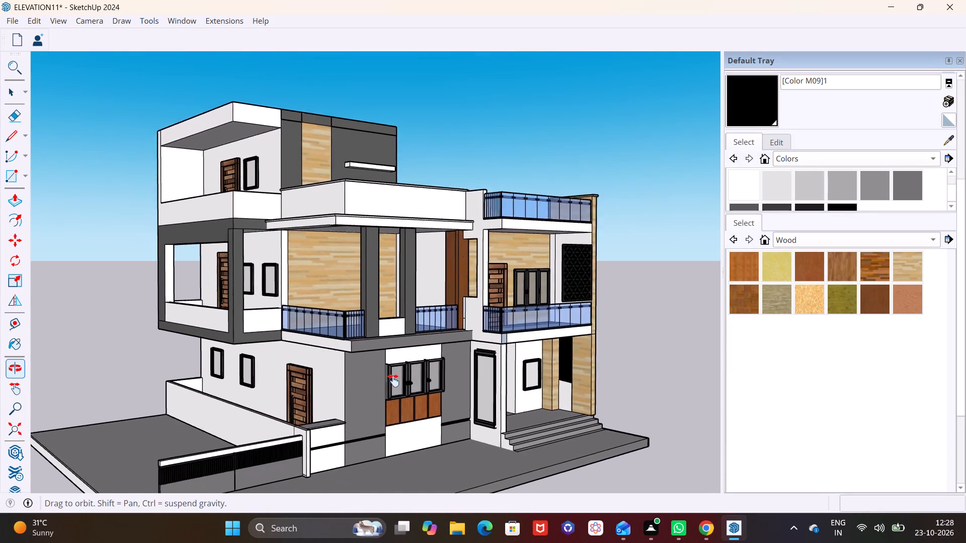
shift+middle_drag(393, 381, 413, 354)
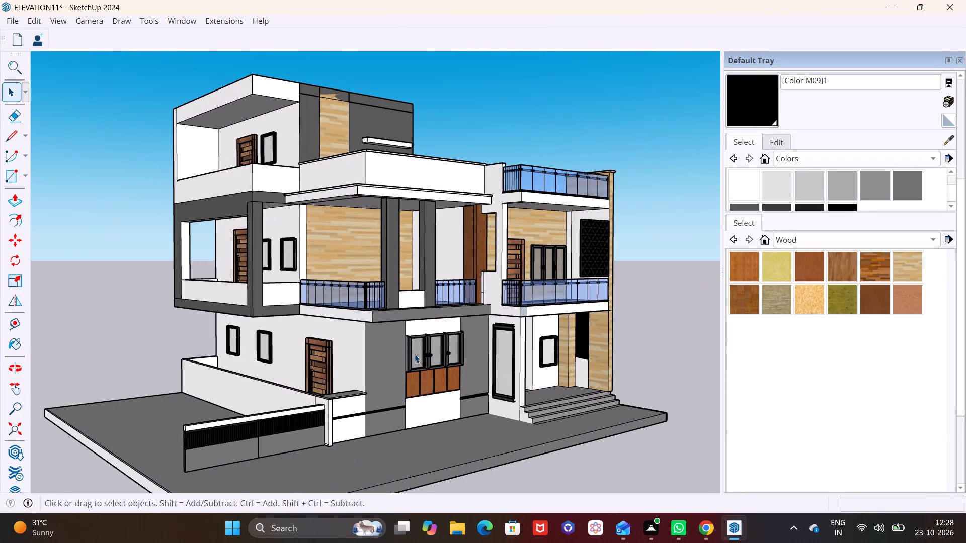
Save the ELEVATION11 model.
key(ctrl+s)
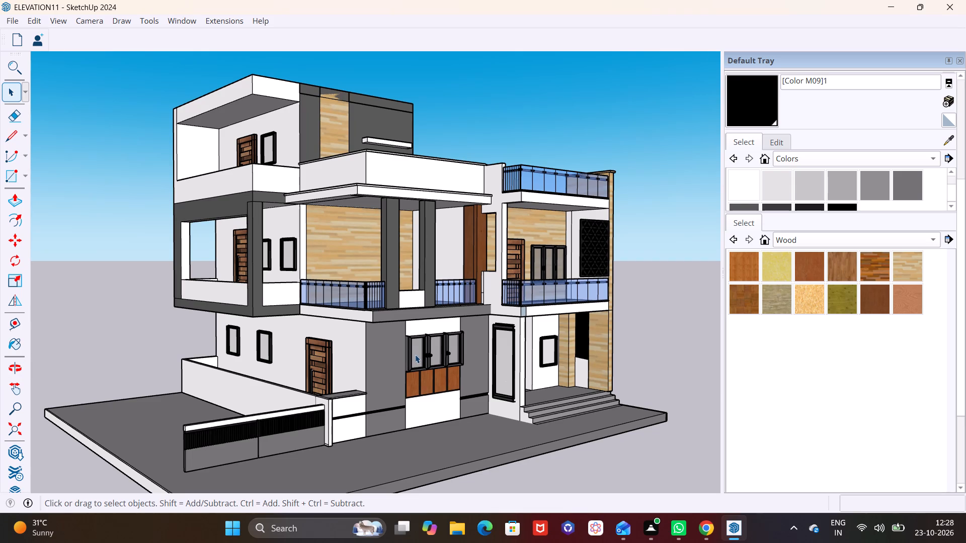
Examine the entrance porch, balconies and side wall up close, and the whole house from farther away.
scroll(612, 366, up, 3)
middle_drag(601, 391, 485, 445)
scroll(584, 427, down, 3)
middle_drag(608, 406, 266, 314)
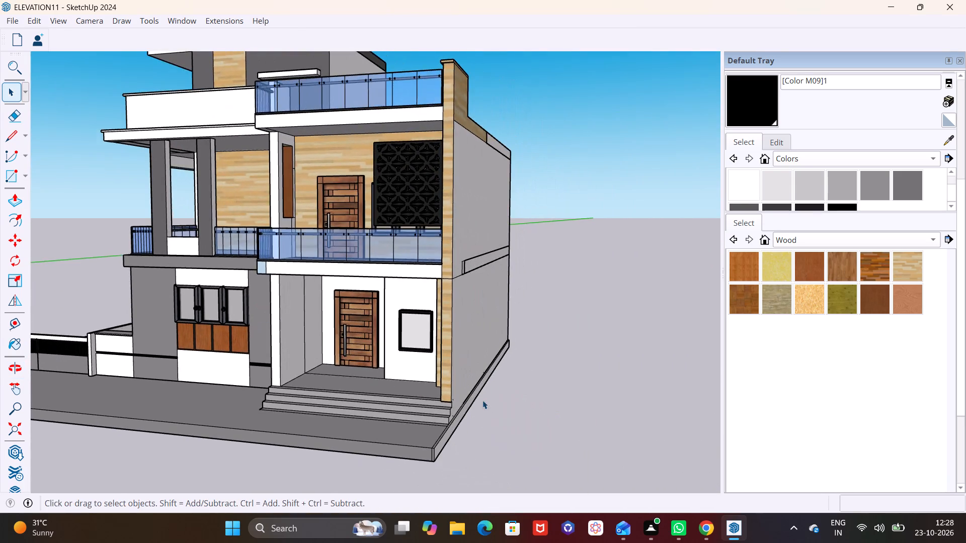
scroll(483, 401, up, 2)
scroll(411, 410, up, 2)
scroll(420, 418, down, 7)
middle_drag(359, 397, 605, 399)
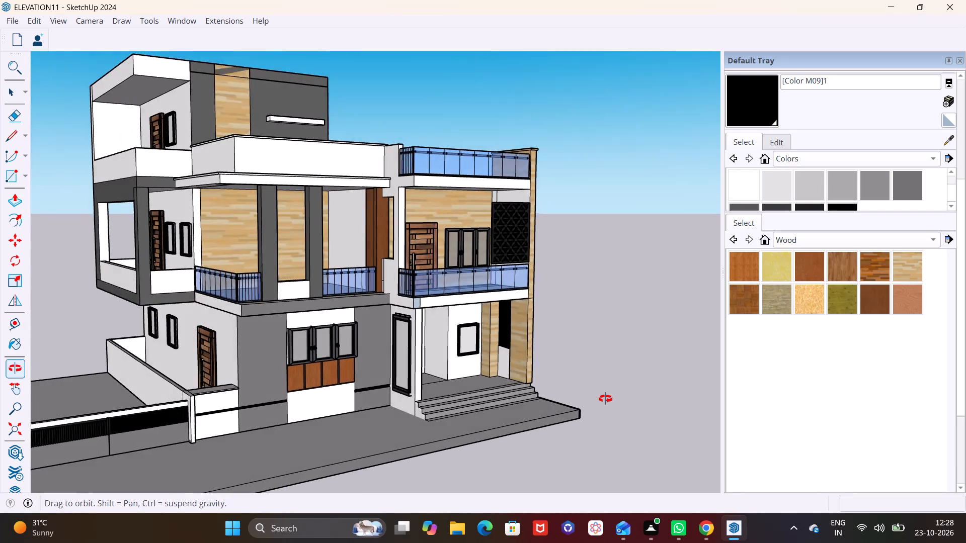
middle_drag(605, 399, 605, 399)
scroll(340, 374, down, 5)
shift+middle_drag(359, 374, 475, 363)
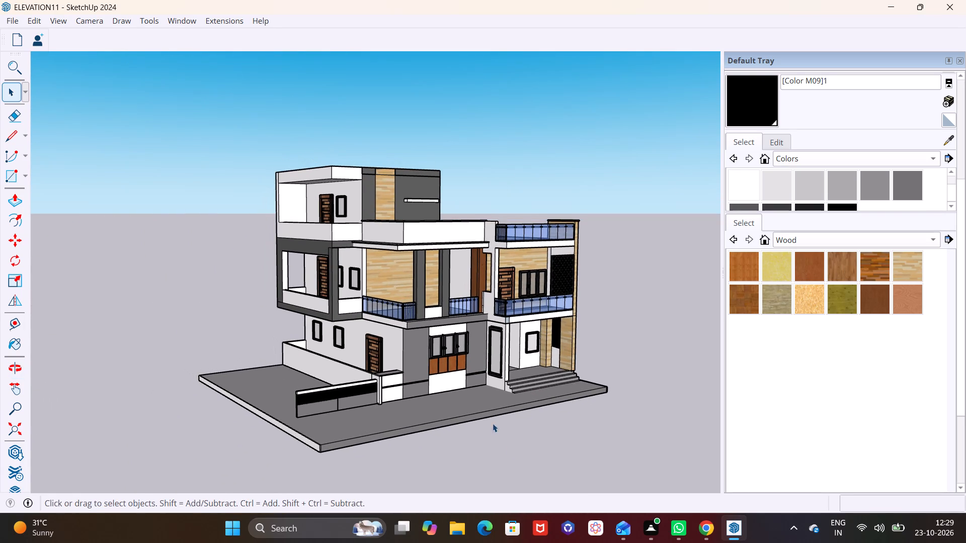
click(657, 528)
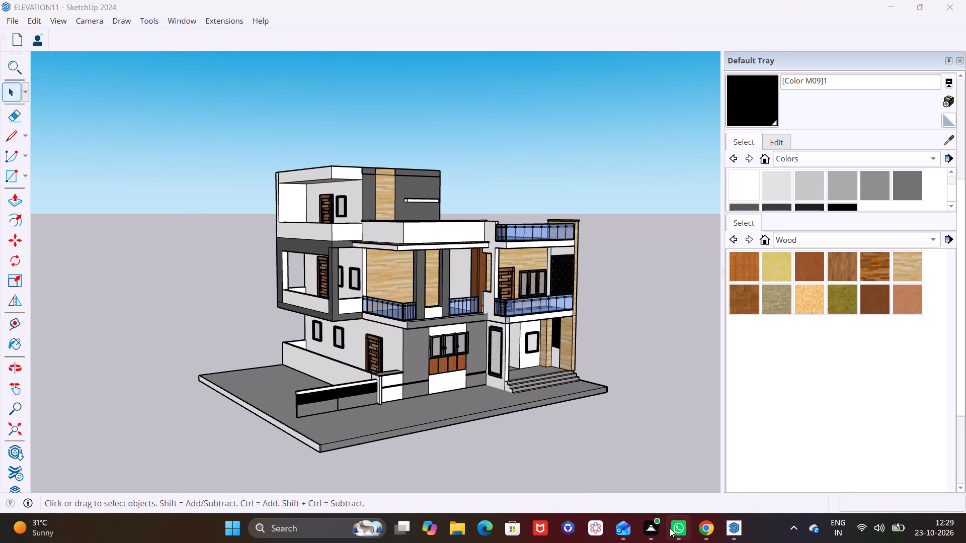